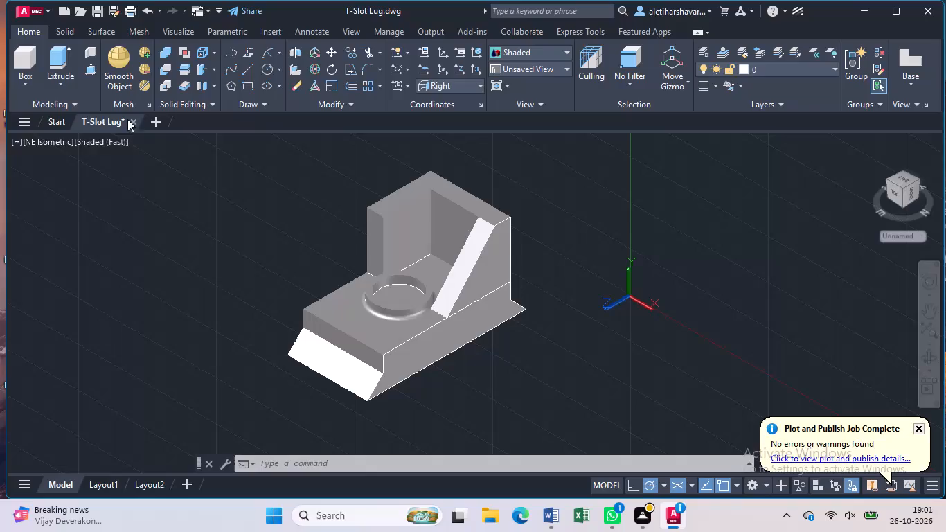
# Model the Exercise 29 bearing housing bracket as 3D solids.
# Close the T-Slot Lug drawing without saving its changes.
pyautogui.click(132, 120)
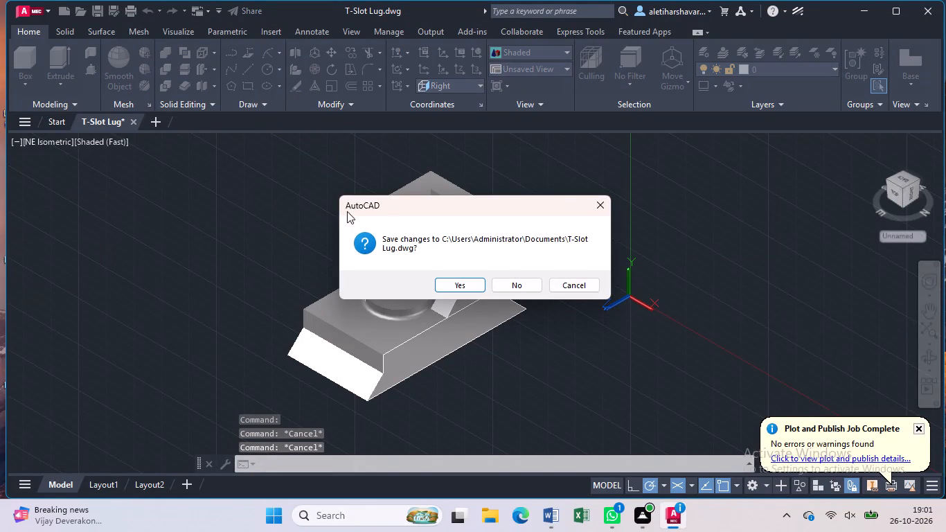
pyautogui.click(528, 283)
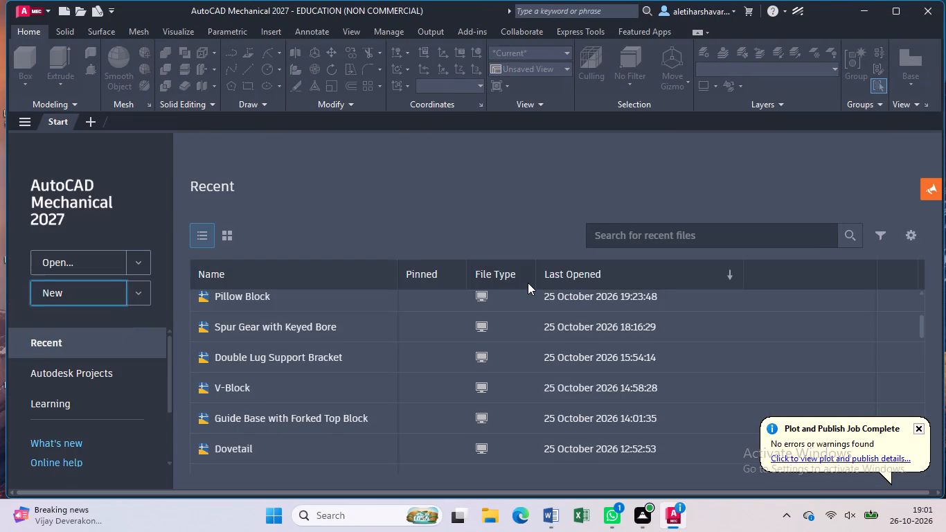
# Create a new blank drawing.
pyautogui.click(76, 292)
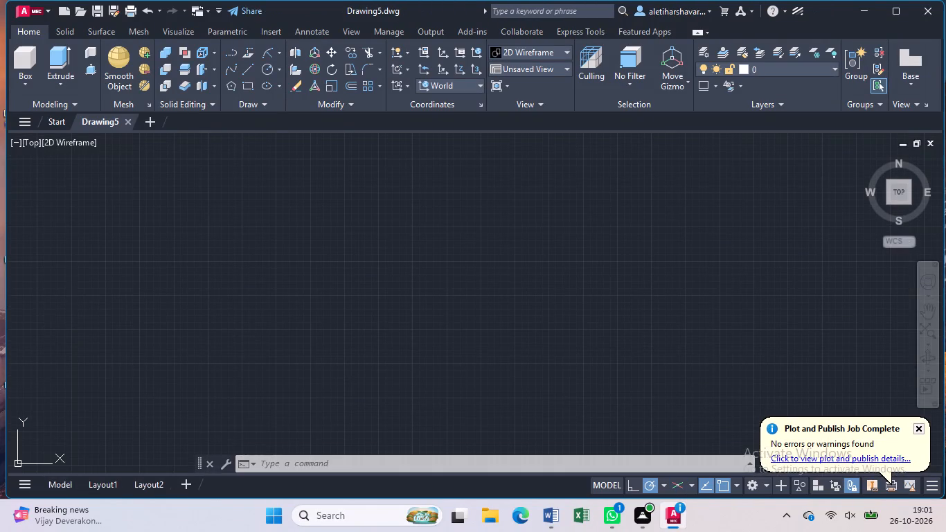
# Turn on command log file recording with LOGFILEON for the new drawing.
pyautogui.write('lo')
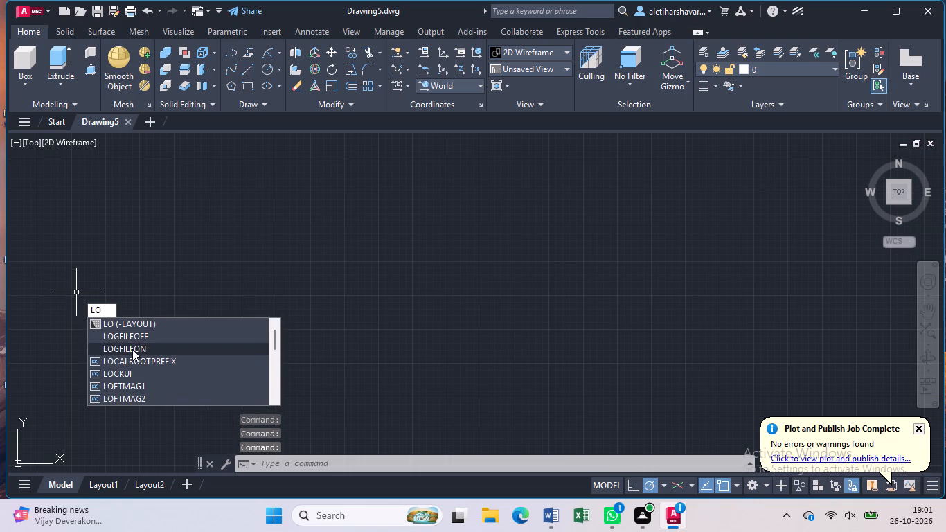
pyautogui.click(132, 349)
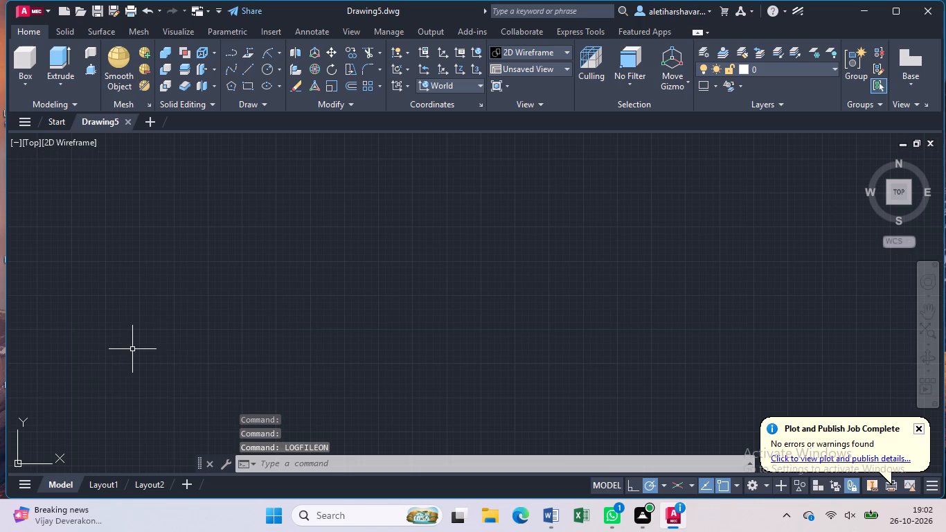
# Configure the drawing units with a length precision of one decimal place (0.0).
pyautogui.write('un')
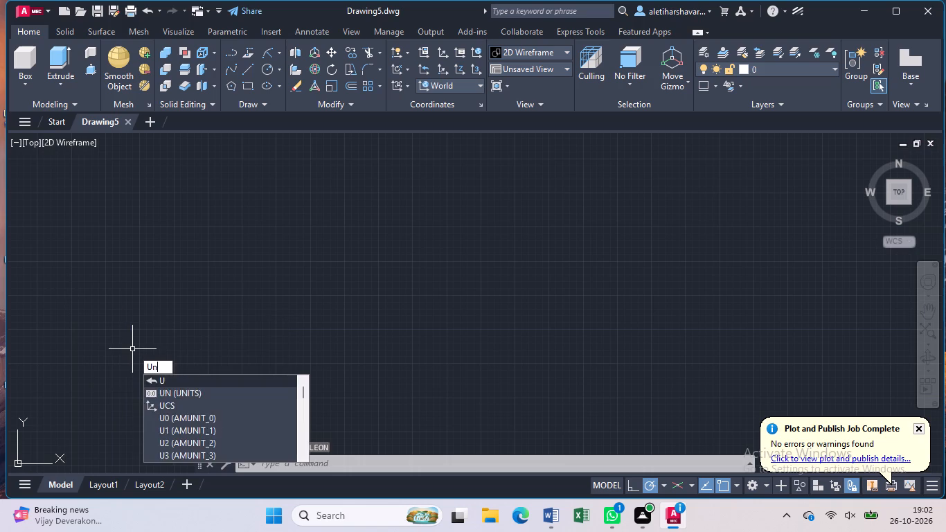
pyautogui.click(187, 382)
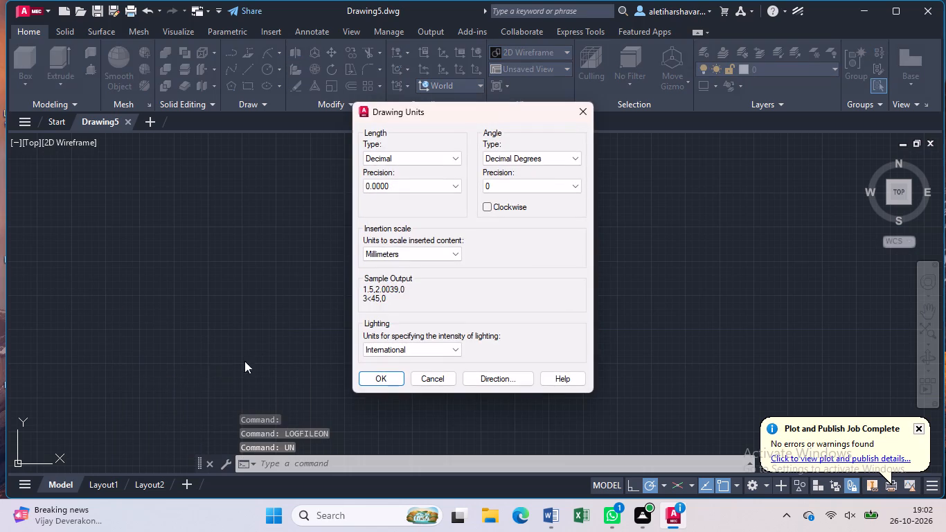
pyautogui.click(455, 187)
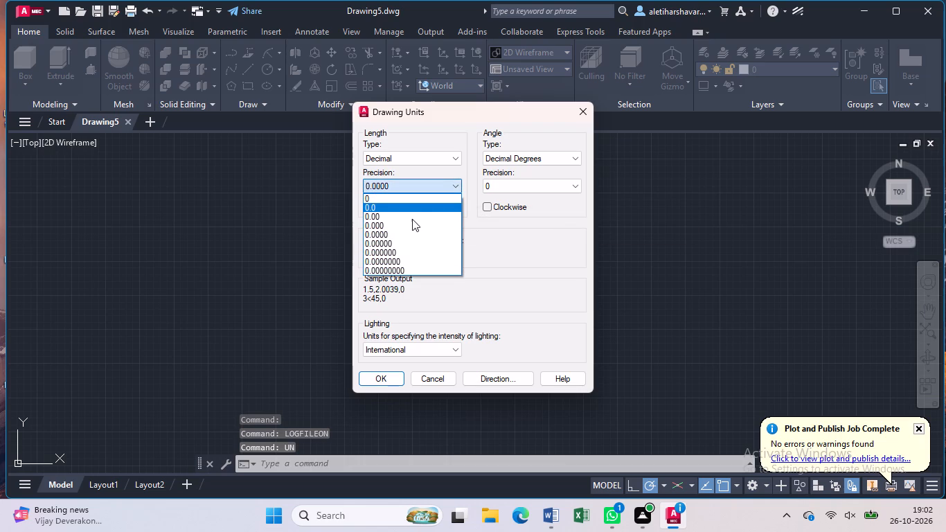
pyautogui.click(413, 208)
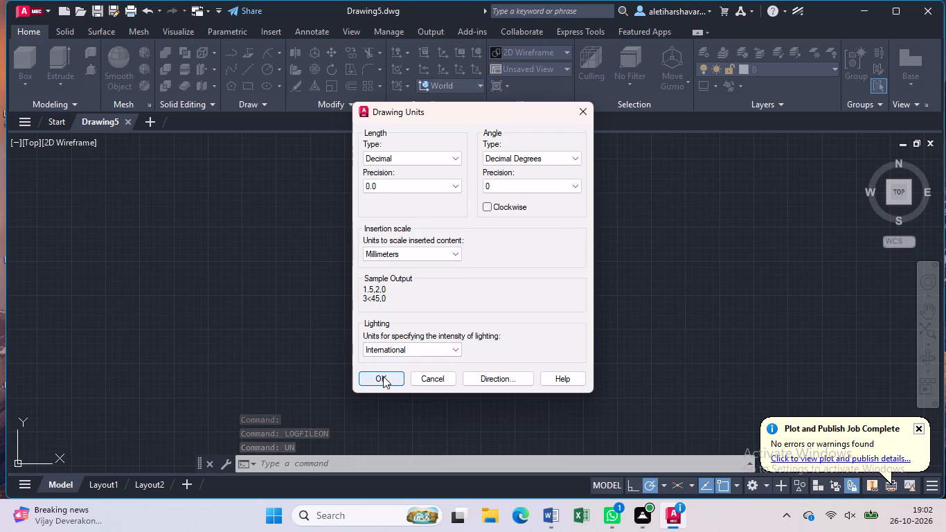
pyautogui.click(383, 376)
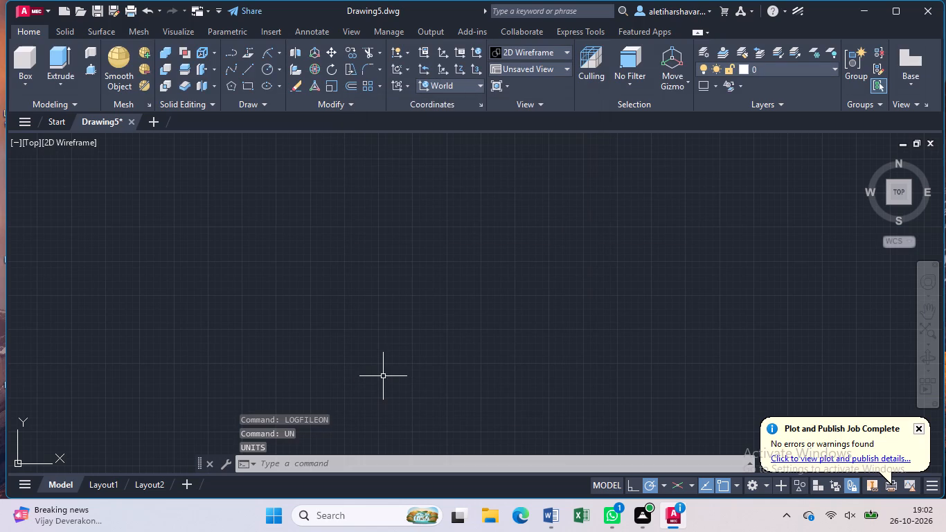
# Set the model space limits with the lower left corner at 0,0 and the upper right corner at 150,150.
pyautogui.write('li')
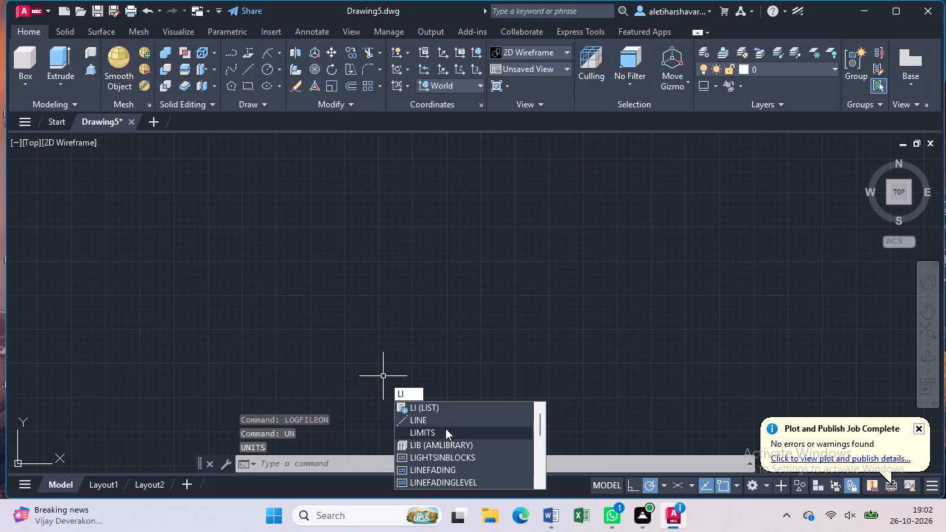
pyautogui.click(439, 433)
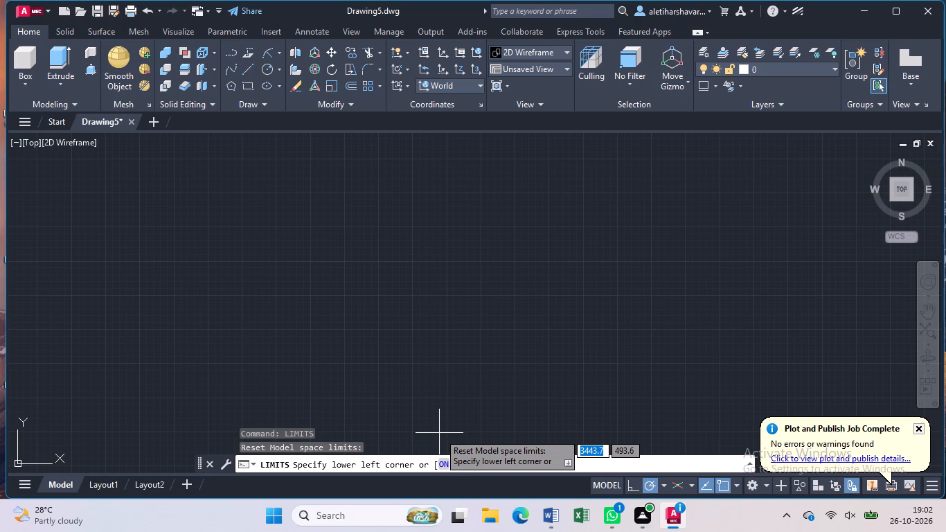
pyautogui.press('0')
pyautogui.write(',0')
pyautogui.press('Return')
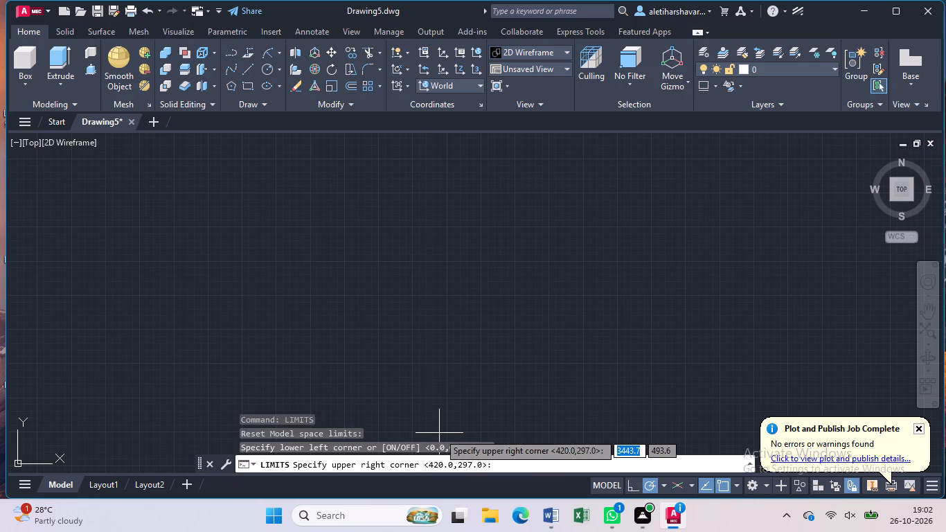
pyautogui.write('150')
pyautogui.write(',150')
pyautogui.press('Return')
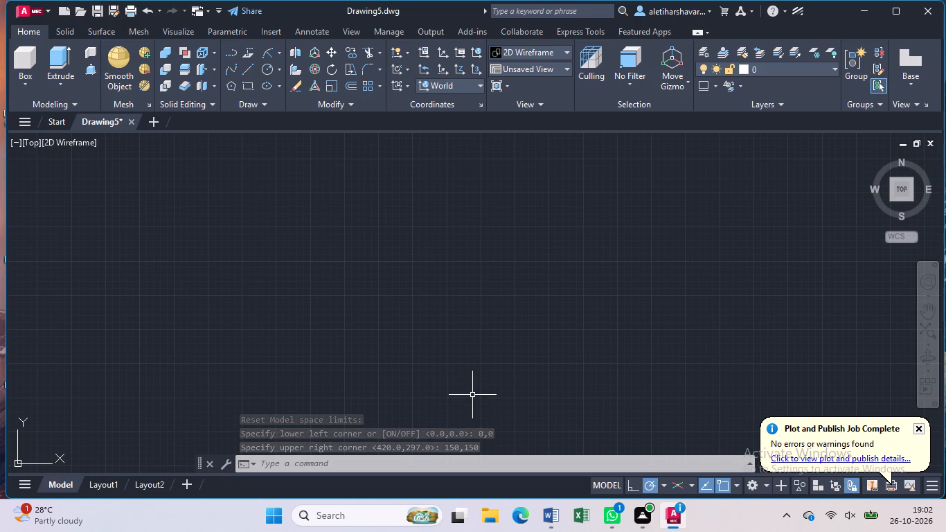
# Turn on isometric drafting mode for the drawing.
pyautogui.click(676, 482)
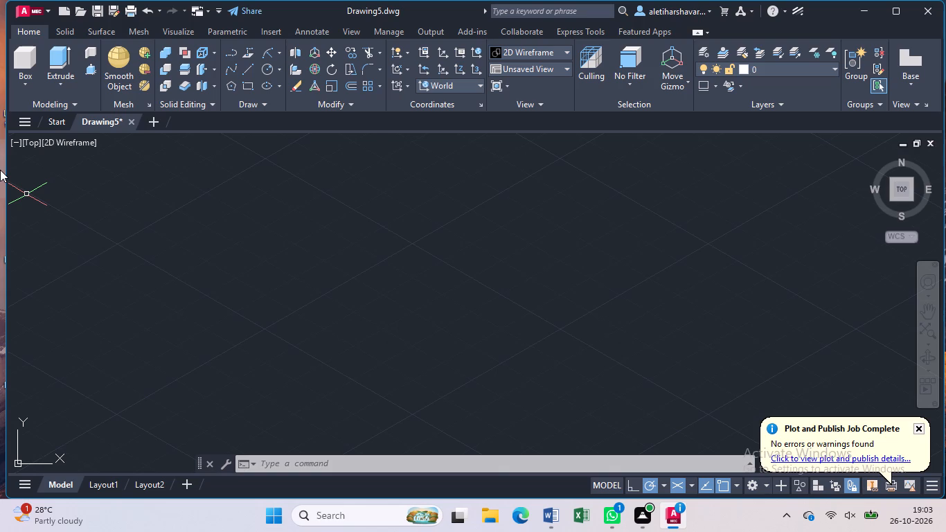
# Draw a line from a freely picked first point in the empty model space.
pyautogui.click(242, 71)
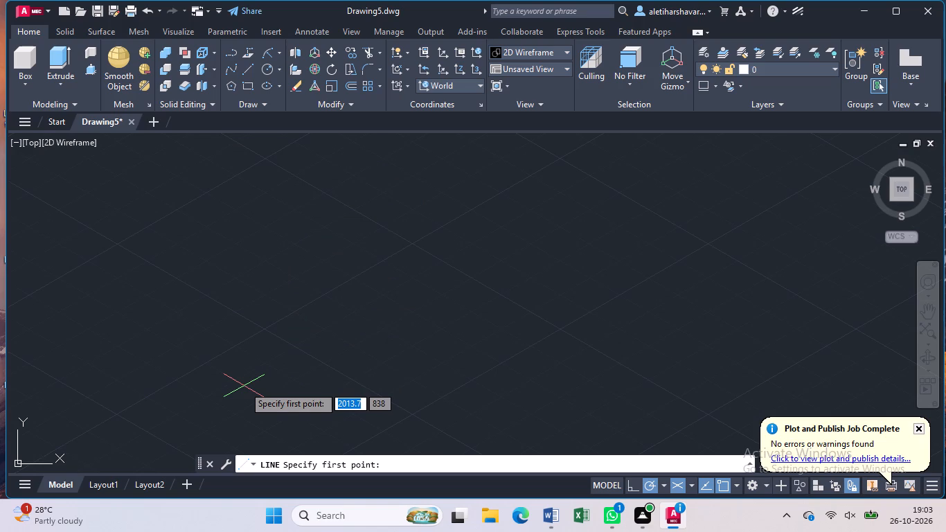
pyautogui.click(285, 372)
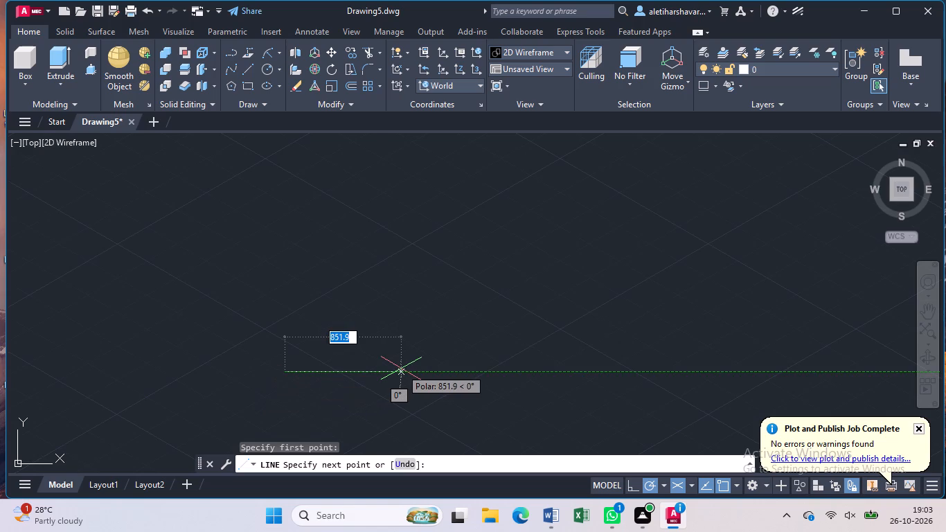
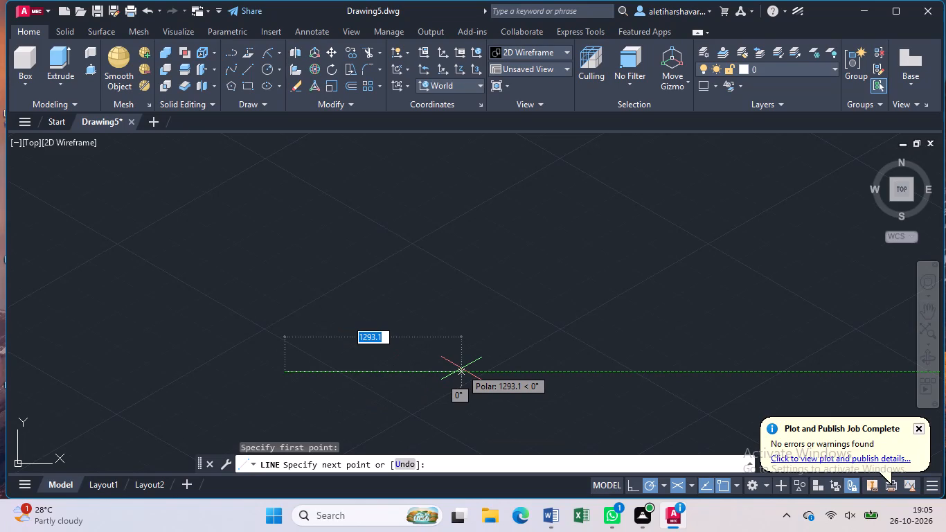
# Draw the line's first segment 13 units horizontally to the right of the picked start point.
pyautogui.write('13')
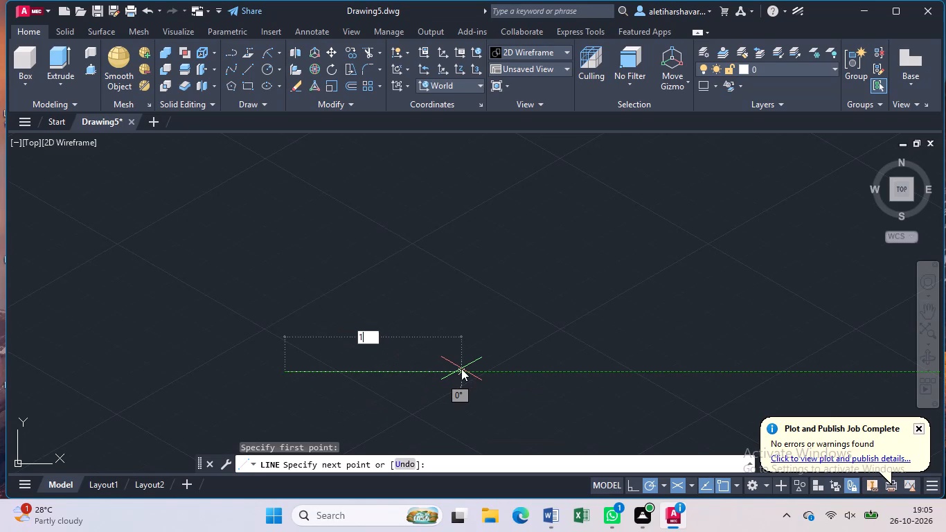
pyautogui.press('Return')
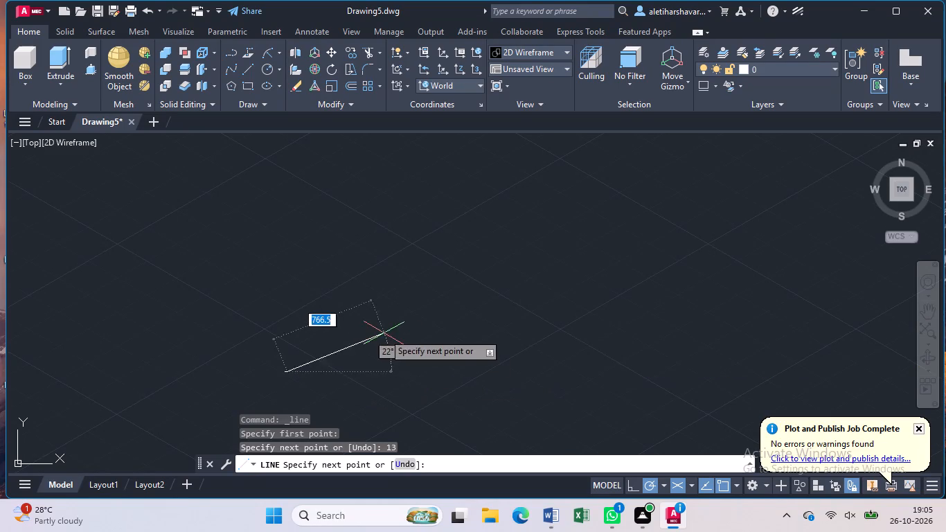
# Continue the line 52 units vertically upward from the right end of the 13-unit segment.
pyautogui.scroll(3, 335, 309)
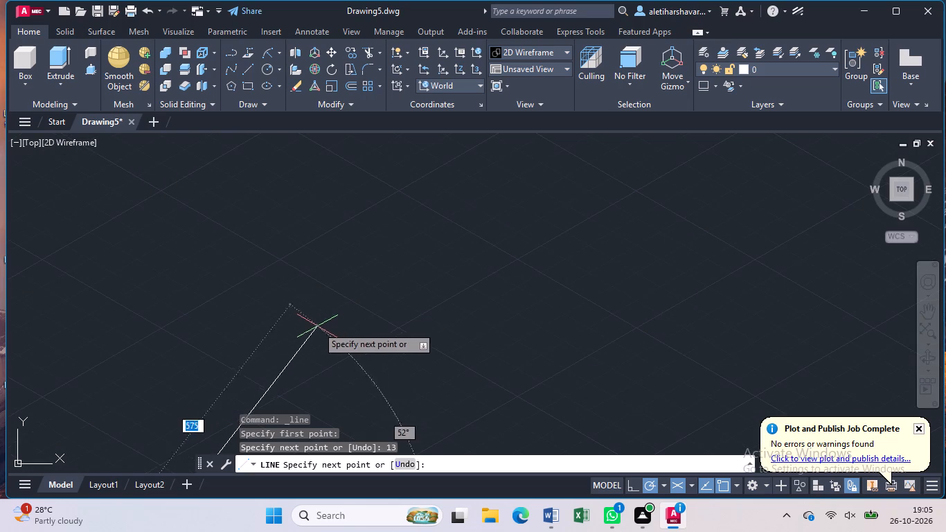
pyautogui.middleClick(298, 388)
pyautogui.click(298, 388)
pyautogui.rightClick(298, 388)
pyautogui.moveTo(298, 388); pyautogui.dragTo(429, 228, button='middle')
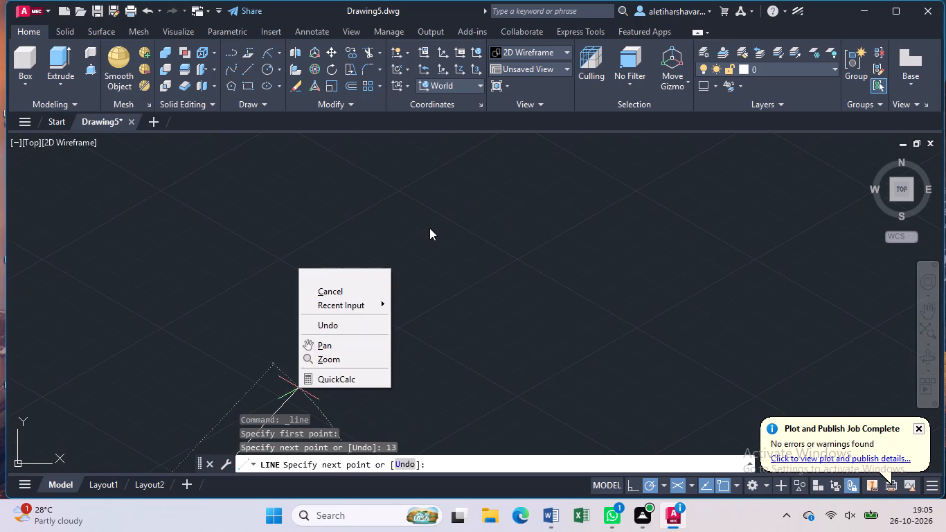
pyautogui.moveTo(414, 341); pyautogui.dragTo(427, 282, button='middle')
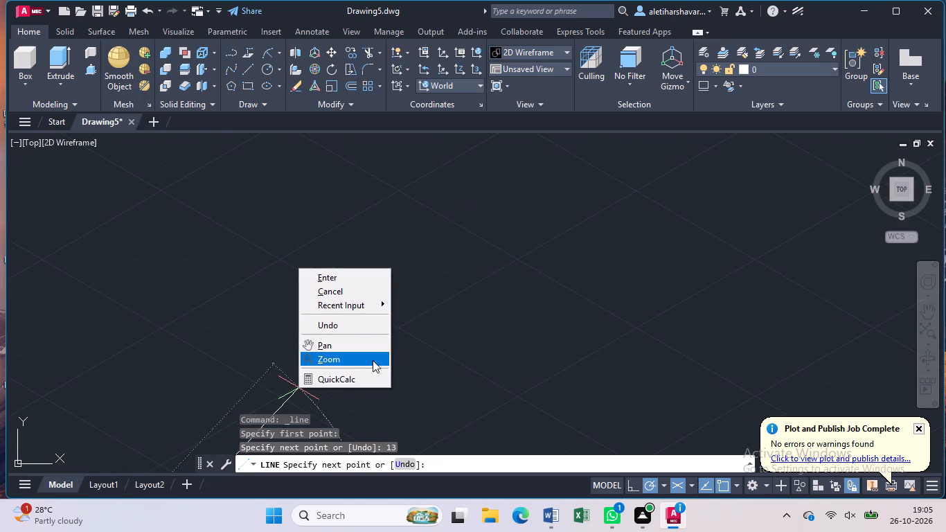
pyautogui.click(352, 346)
pyautogui.moveTo(423, 373); pyautogui.dragTo(448, 303, button='middle')
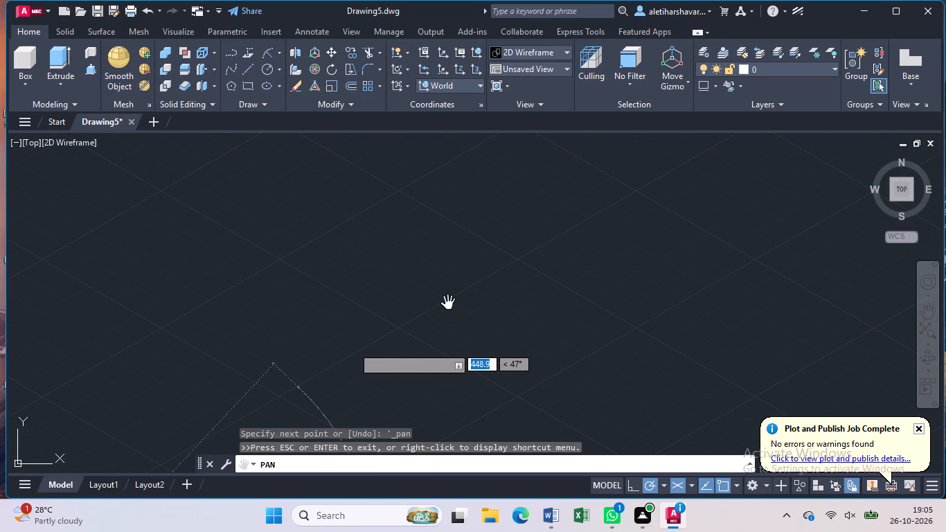
pyautogui.moveTo(448, 303); pyautogui.dragTo(455, 283, button='middle')
pyautogui.scroll(1, 436, 339)
pyautogui.moveTo(436, 339); pyautogui.dragTo(520, 209, button='middle')
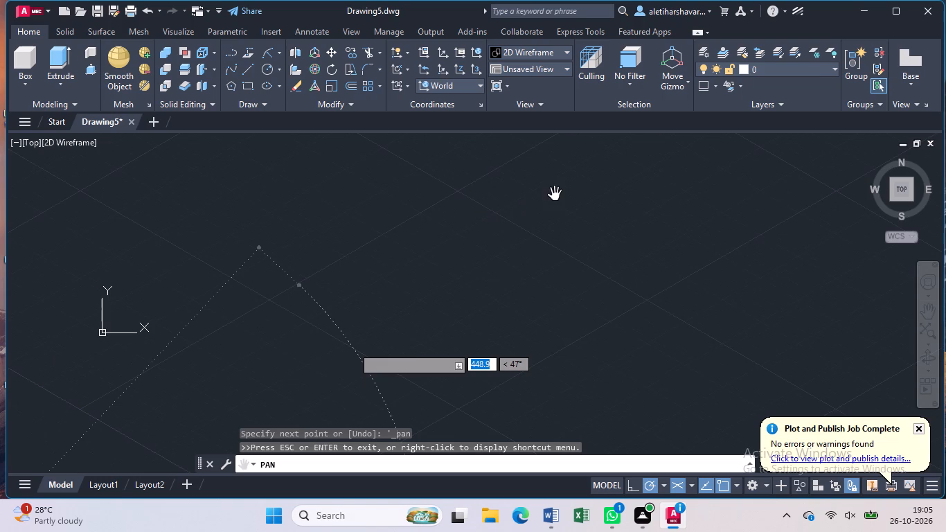
pyautogui.moveTo(523, 339); pyautogui.dragTo(632, 209, button='middle')
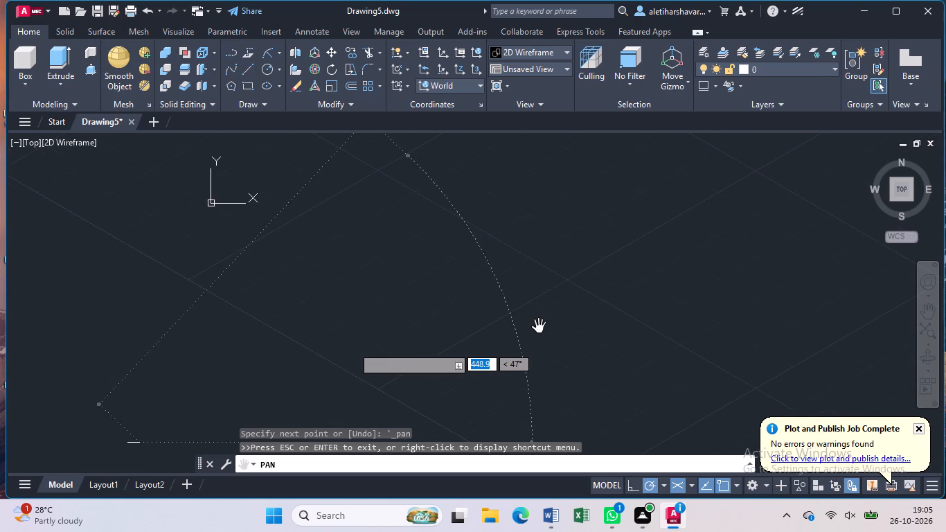
pyautogui.moveTo(539, 327); pyautogui.dragTo(716, 194, button='middle')
pyautogui.scroll(-1, 367, 342)
pyautogui.scroll(2, 367, 342)
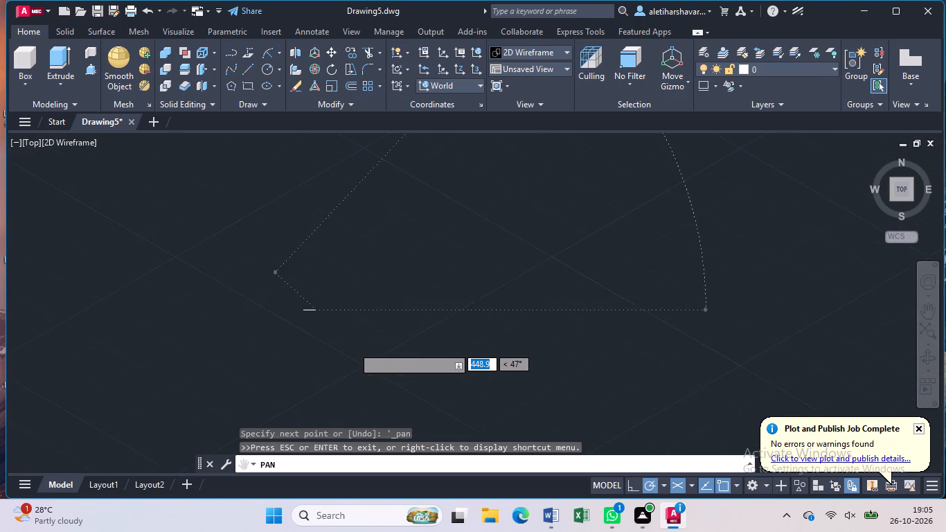
pyautogui.scroll(1, 367, 342)
pyautogui.scroll(1, 222, 265)
pyautogui.moveTo(222, 265); pyautogui.dragTo(365, 330, button='middle')
pyautogui.middleClick(382, 336)
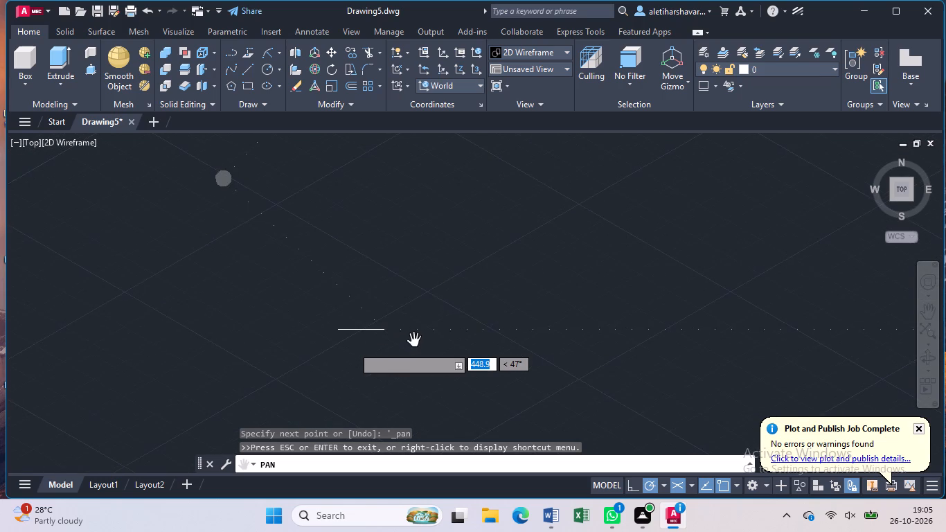
pyautogui.scroll(2, 414, 341)
pyautogui.press('Escape')
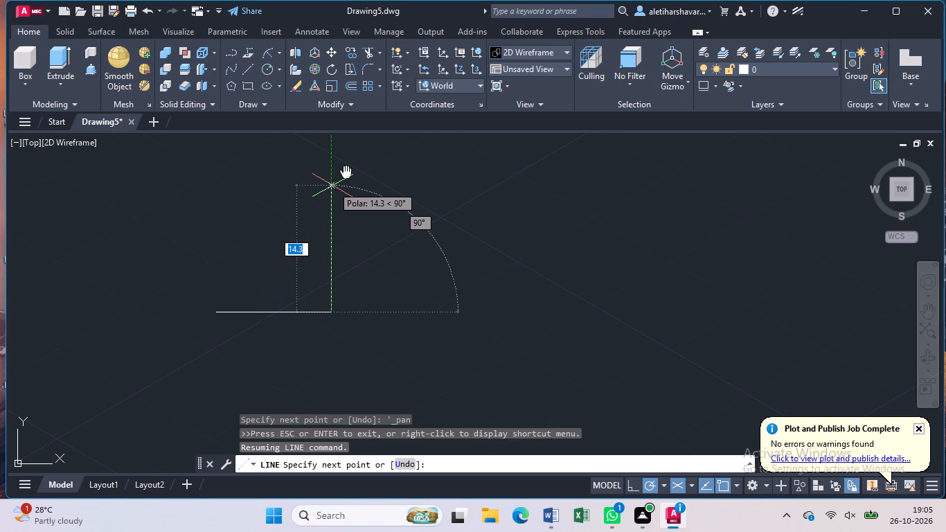
pyautogui.press('5')
pyautogui.press('2')
pyautogui.press('Return')
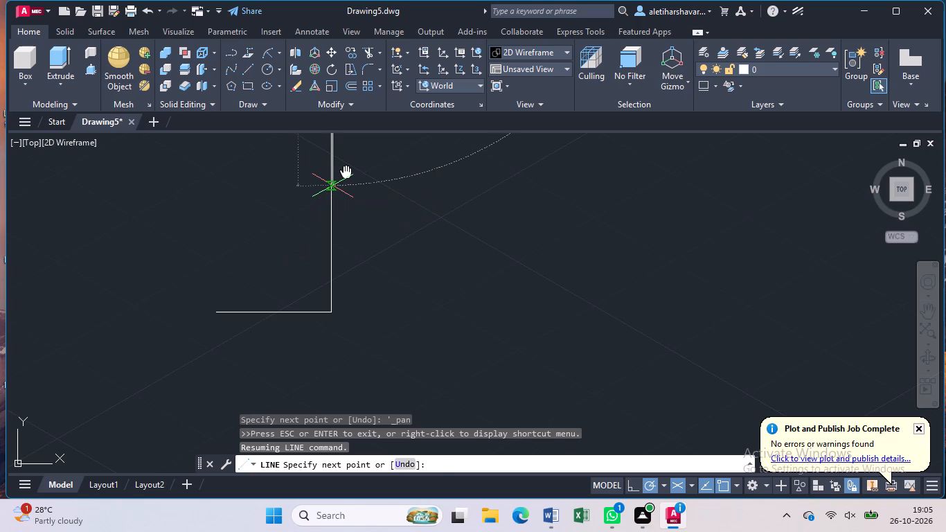
# Continue the line 40 units horizontally to the right from the top of the vertical segment.
pyautogui.moveTo(332, 186); pyautogui.dragTo(334, 208, button='middle')
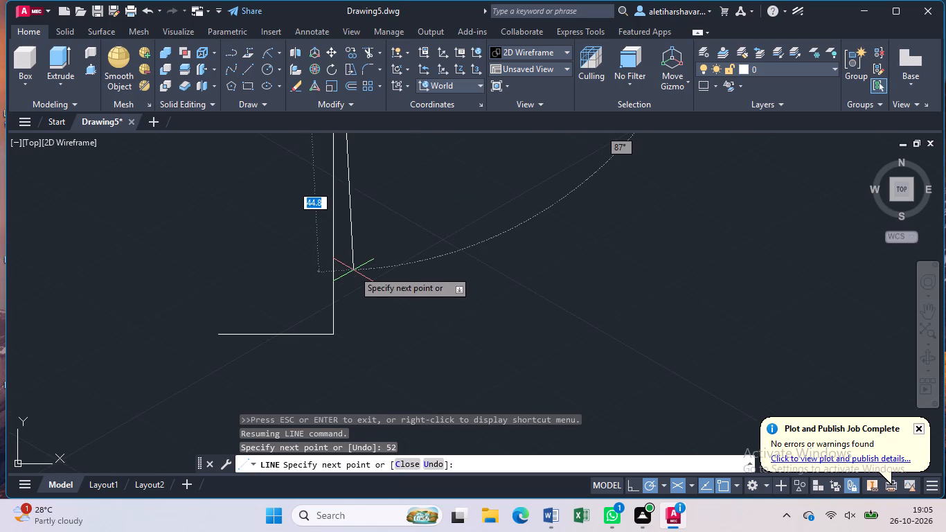
pyautogui.scroll(3, 353, 270)
pyautogui.scroll(-6, 353, 269)
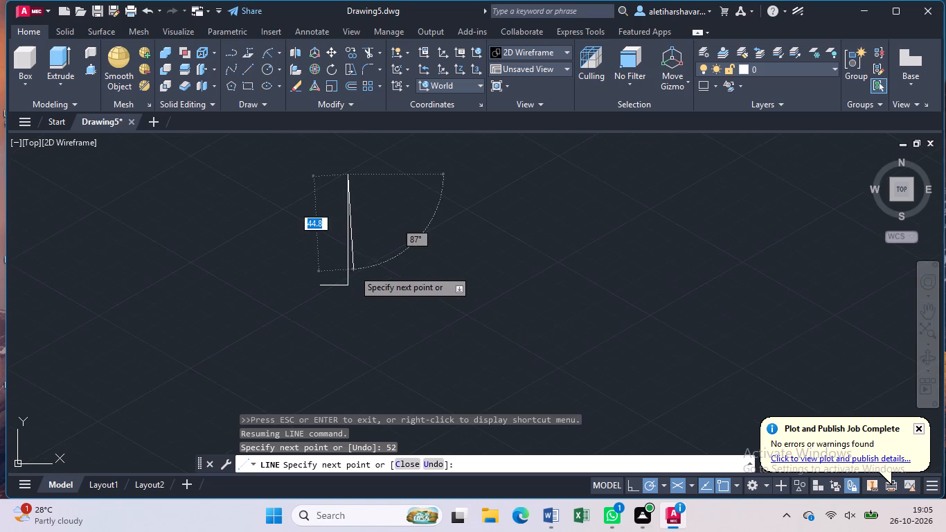
pyautogui.moveTo(352, 264); pyautogui.dragTo(372, 341, button='middle')
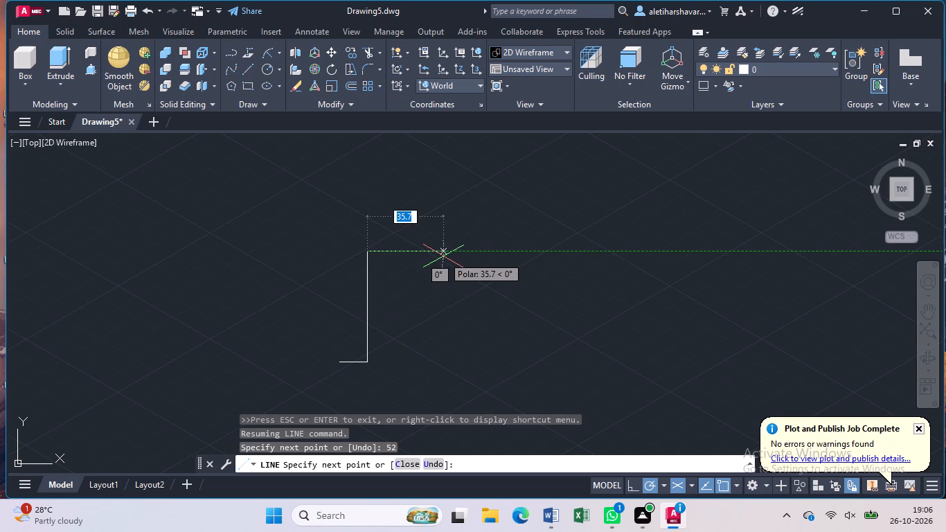
pyautogui.press('4')
pyautogui.press('0')
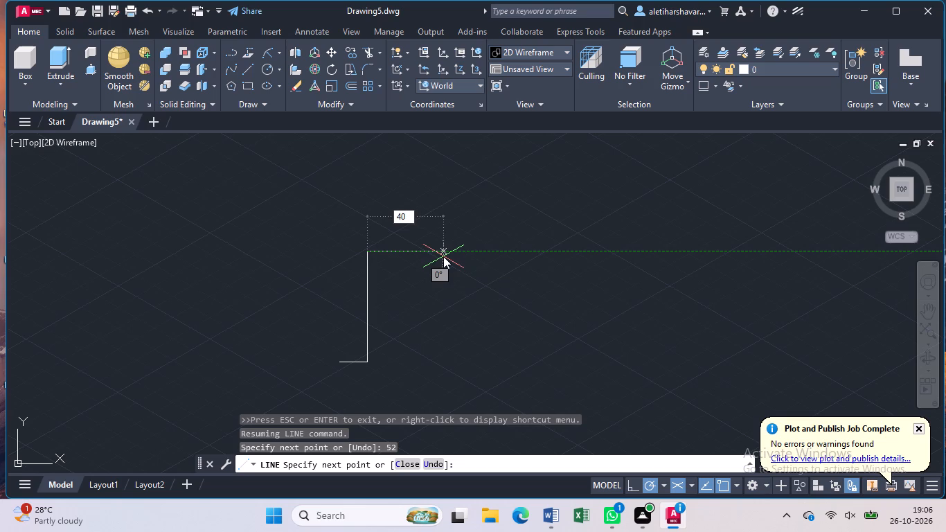
pyautogui.press('Return')
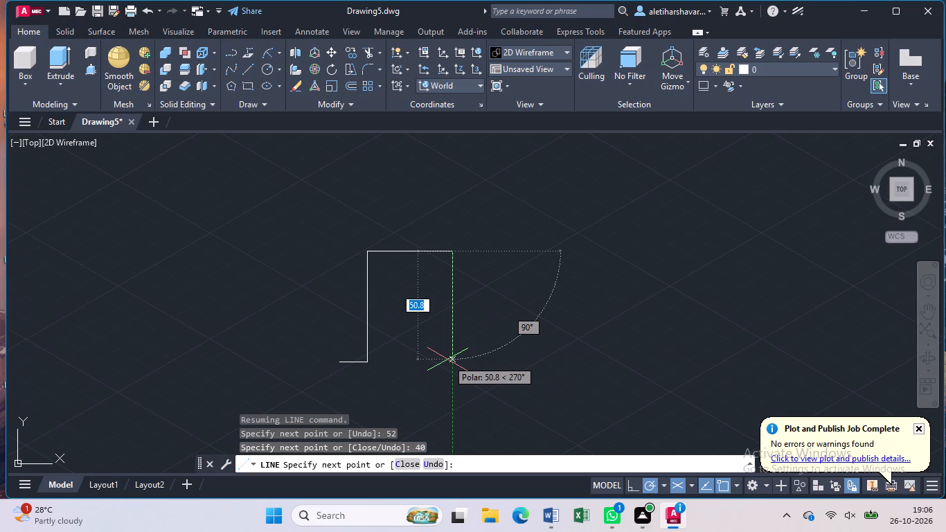
# Draw the line 52 units vertically down, retrace it up to the upper right corner and end the line.
pyautogui.write('52')
pyautogui.press('Return')
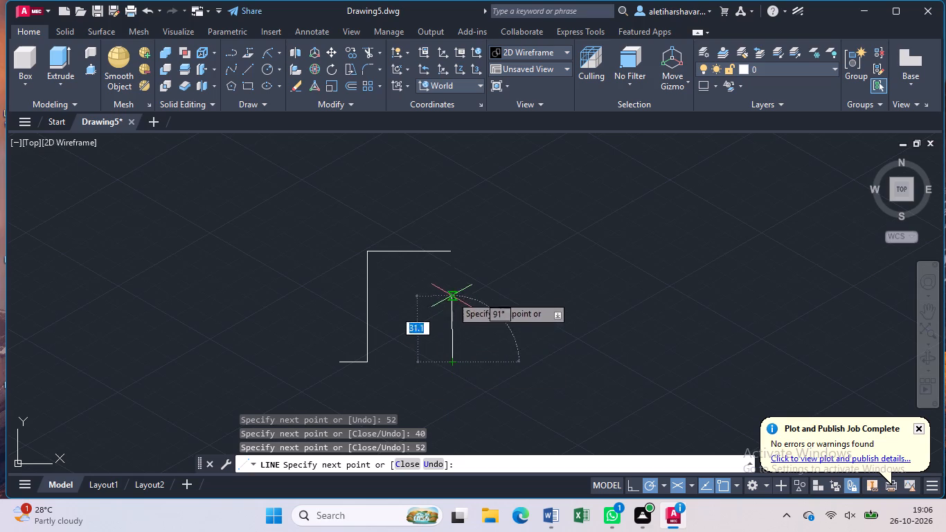
pyautogui.click(453, 255)
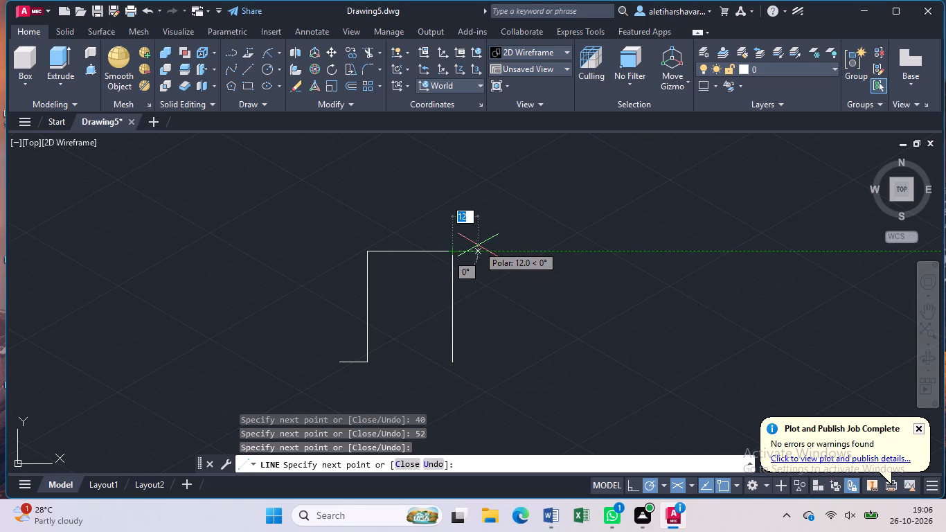
pyautogui.press('Escape')
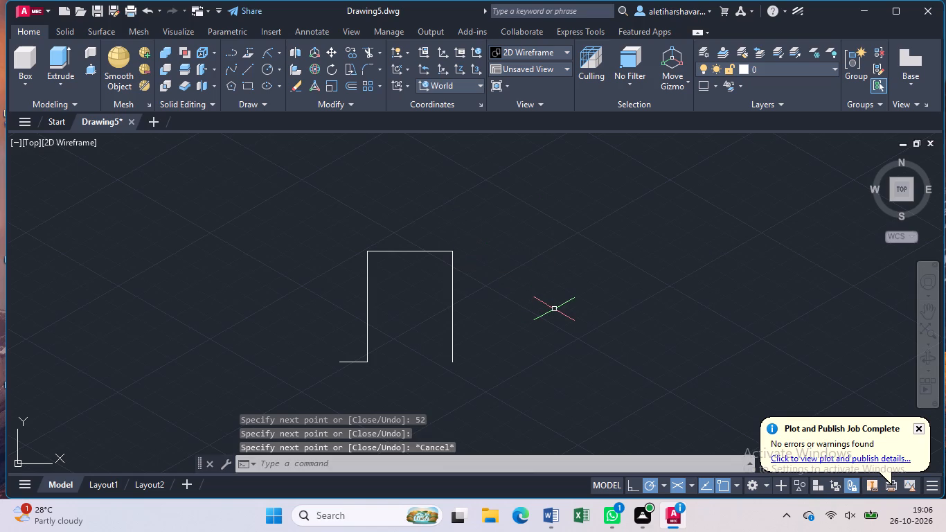
# Draw connected lines from the lower end of the right vertical: 13 right, 5 up, 20 right and 10 up.
pyautogui.press('l')
pyautogui.press('Return')
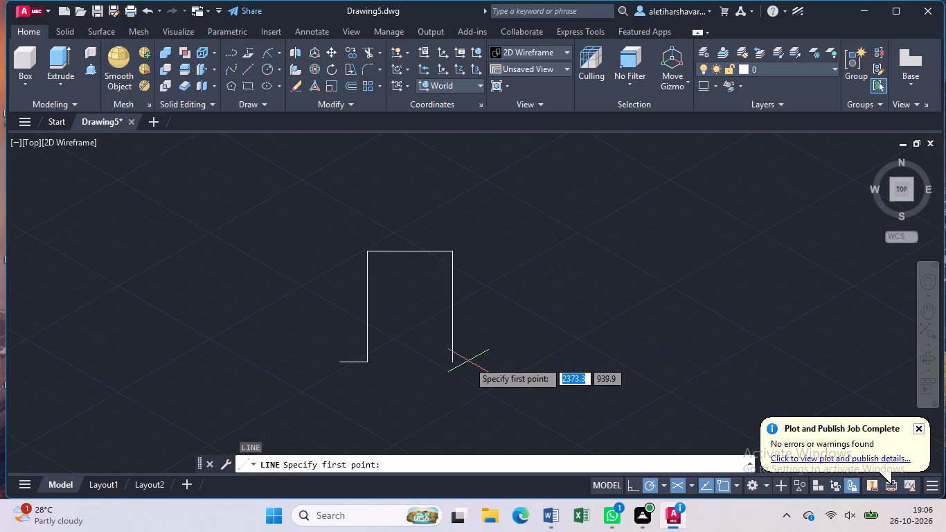
pyautogui.click(455, 364)
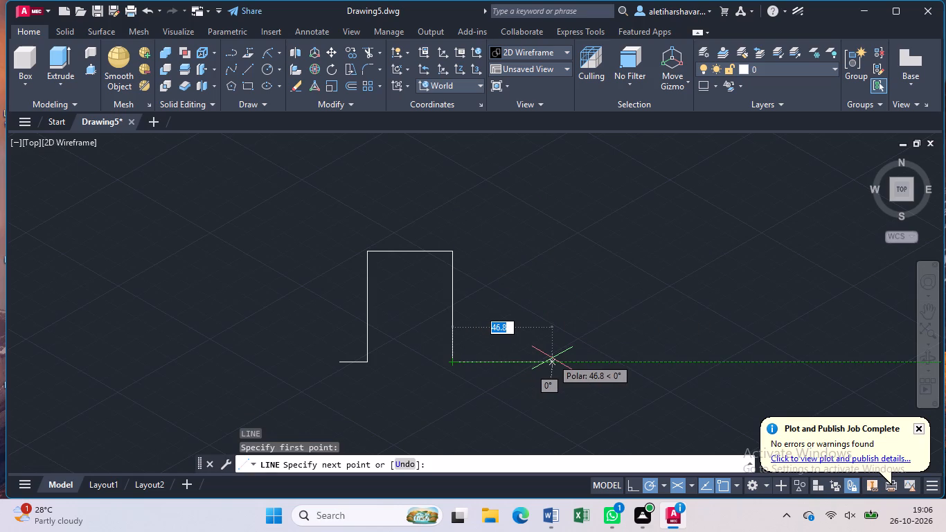
pyautogui.press('1')
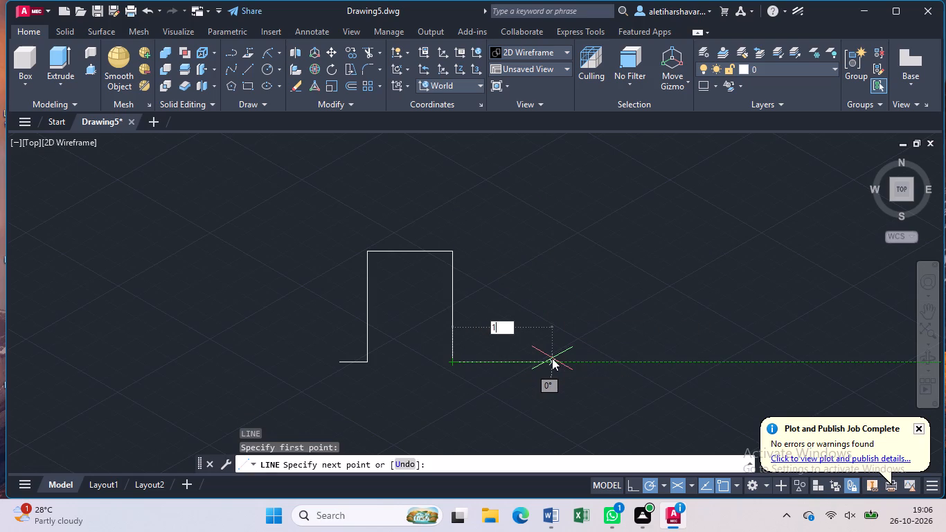
pyautogui.press('3')
pyautogui.press('Return')
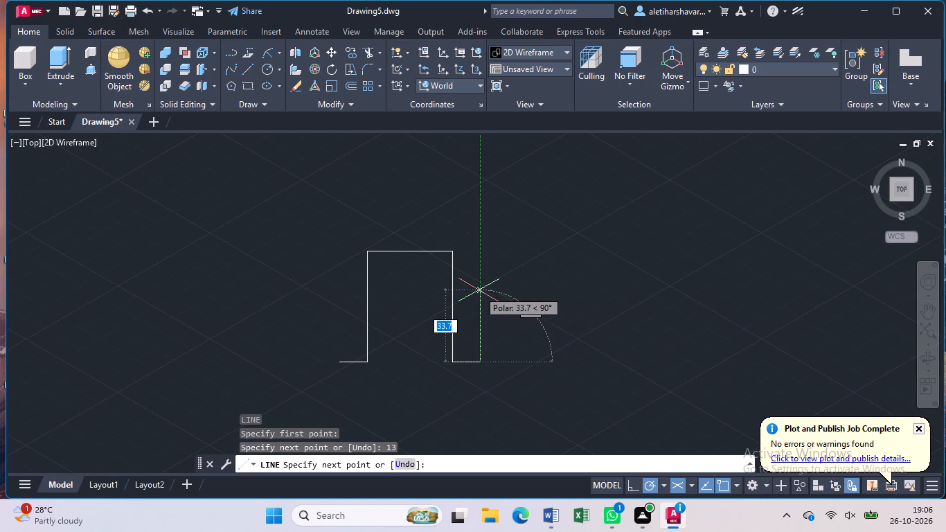
pyautogui.press('5')
pyautogui.press('Return')
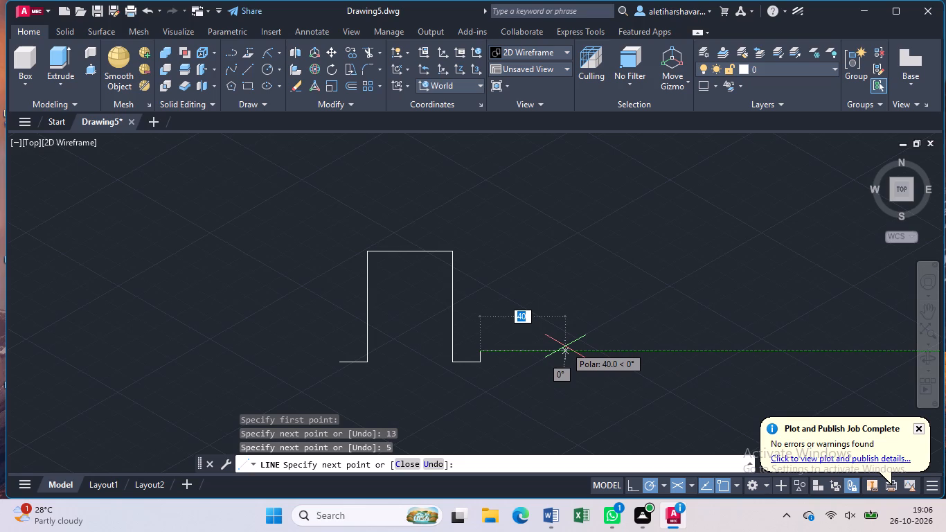
pyautogui.write('20')
pyautogui.press('Return')
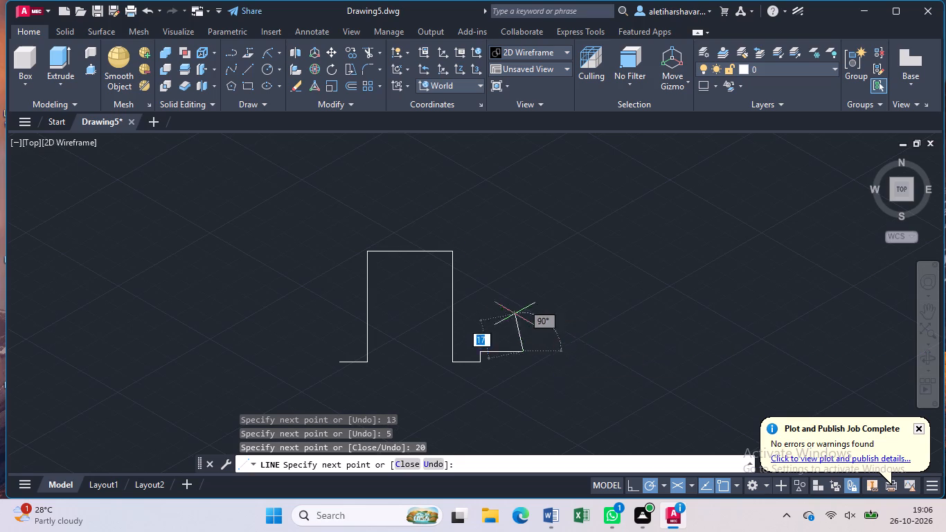
pyautogui.press('1')
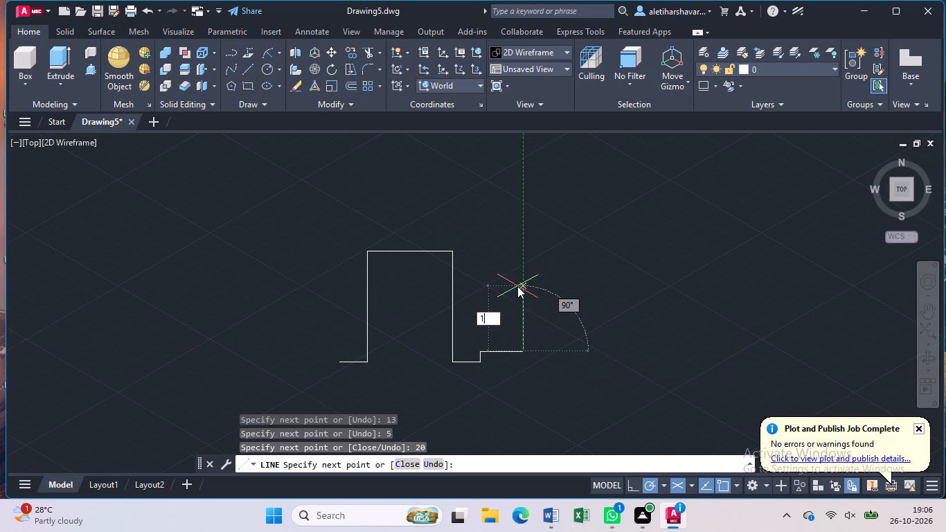
pyautogui.press('0')
pyautogui.press('Return')
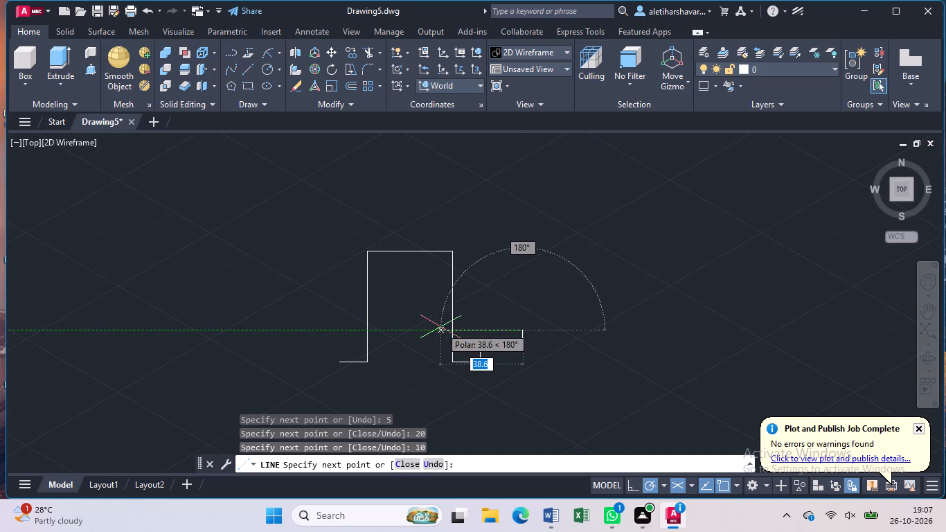
# Draw a horizontal line left from the 10-unit segment's top, across both verticals and past the left foot, and end the line.
pyautogui.click(249, 333)
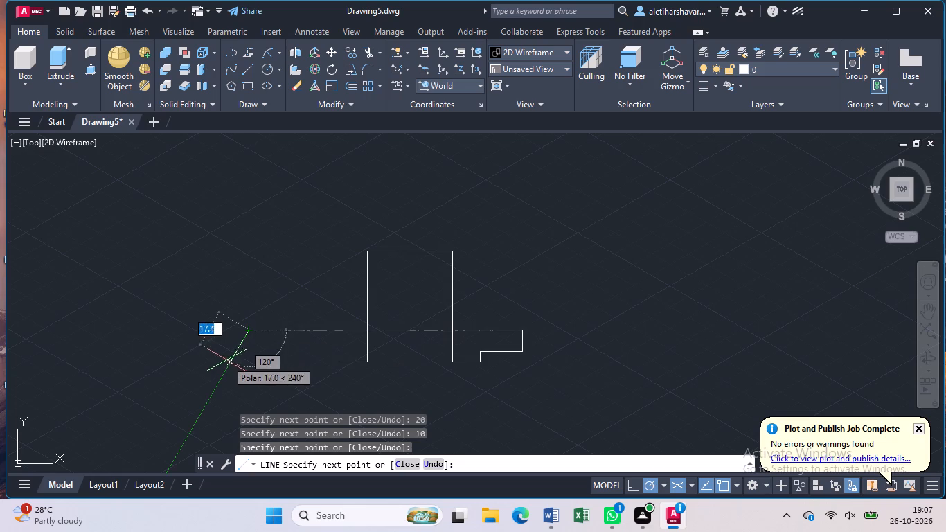
pyautogui.press('Escape')
# Draw connected lines from the left foot's outer end: 5 up, 20 left, and vertically up past the long horizontal line.
pyautogui.press('l')
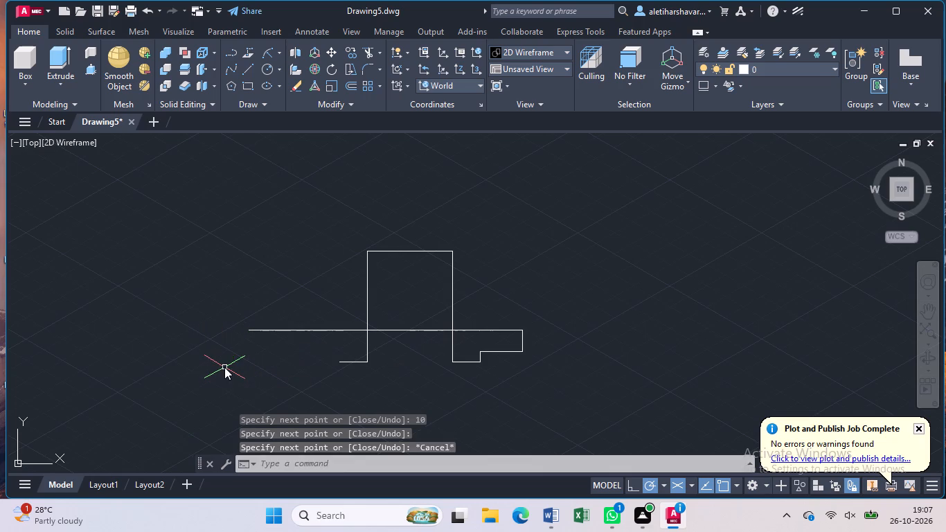
pyautogui.press('Return')
pyautogui.click(336, 362)
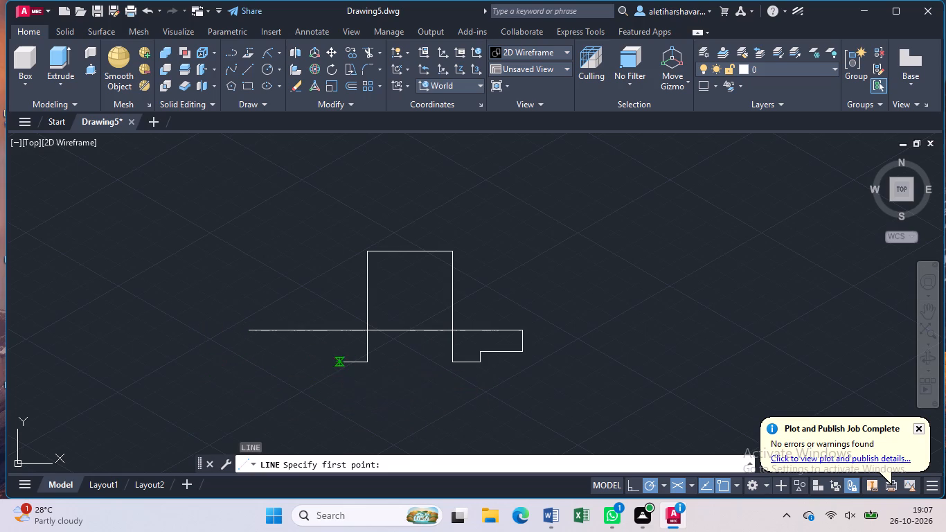
pyautogui.press('5')
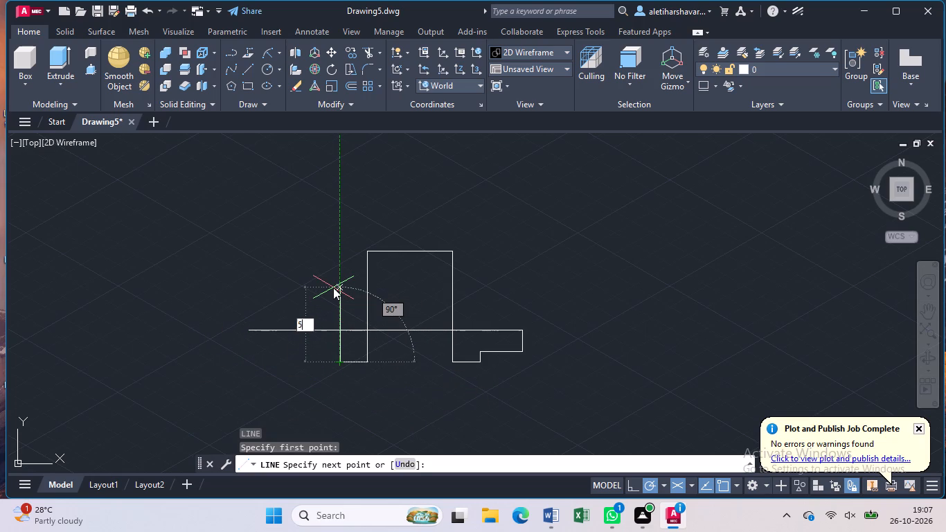
pyautogui.press('Return')
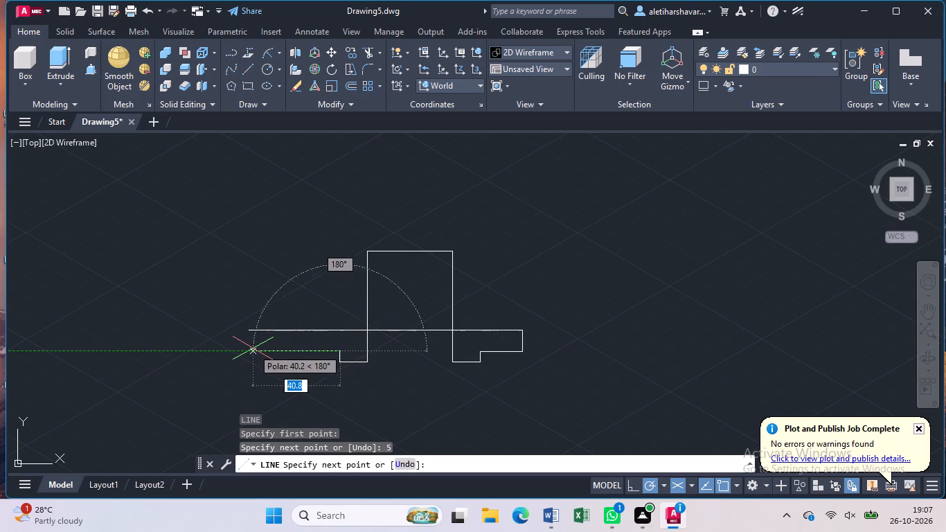
pyautogui.write('20')
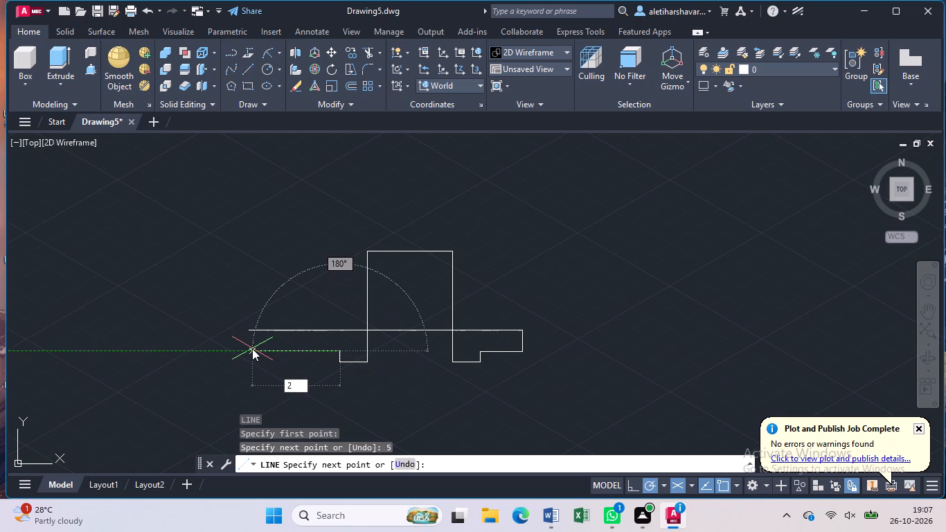
pyautogui.press('Return')
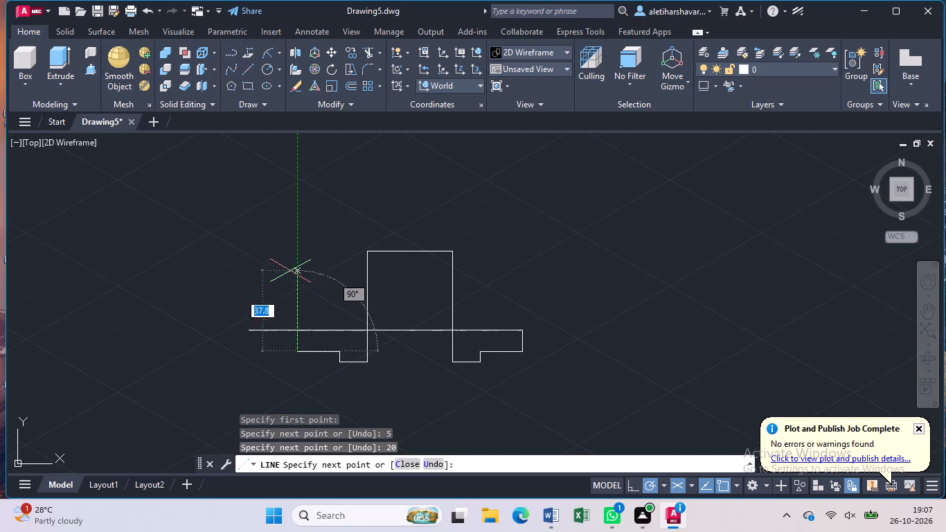
pyautogui.click(292, 267)
pyautogui.press('Escape')
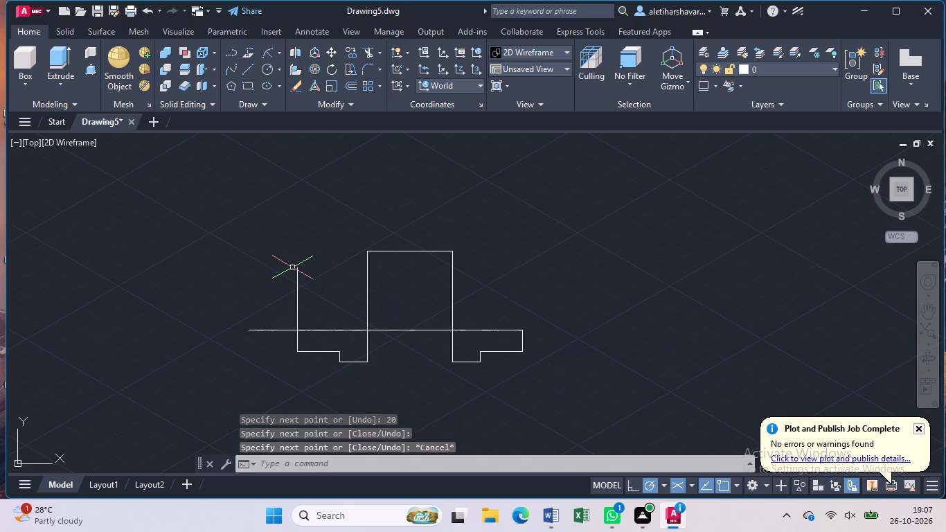
# Trim the overshooting ends of the new left vertical and the long horizontal line at their intersection.
pyautogui.write('tr')
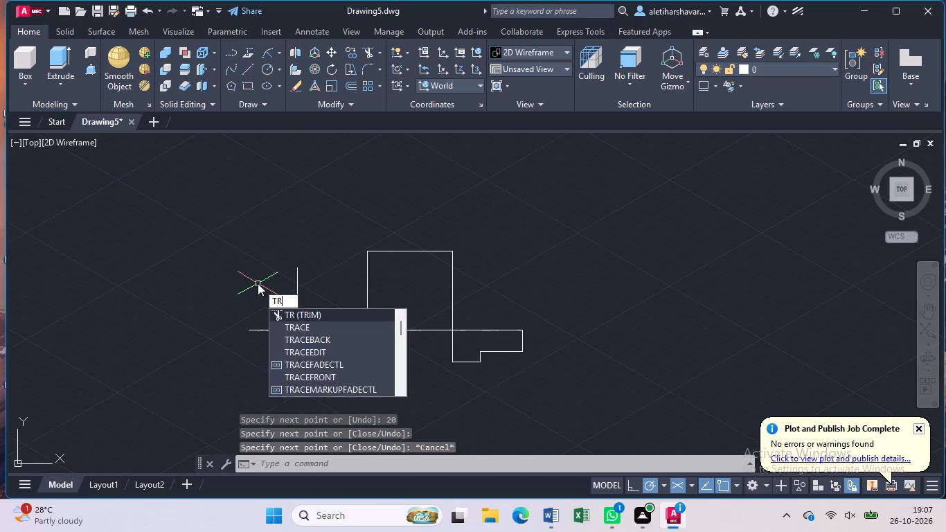
pyautogui.press('Return')
pyautogui.click(296, 299)
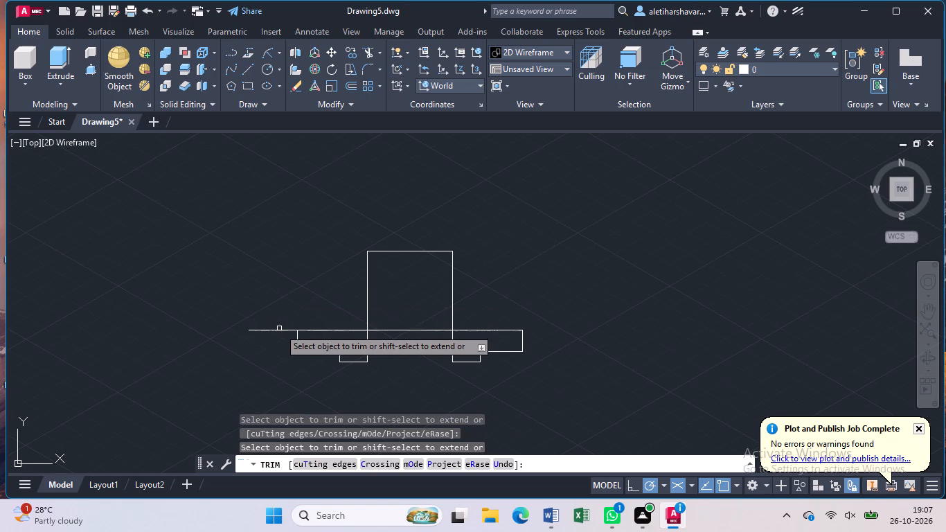
pyautogui.click(279, 328)
pyautogui.press('Escape')
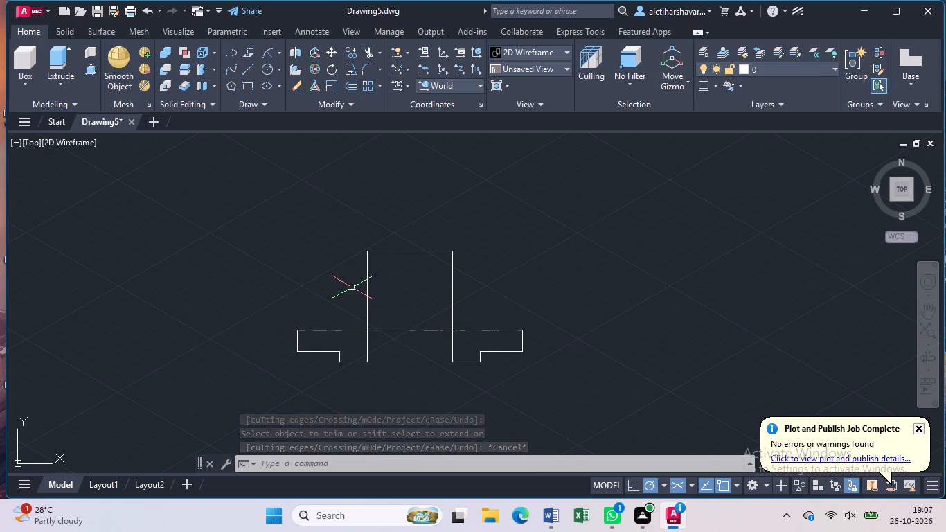
# Draw a vertical centre line about 52 units long from foot level up to the midpoint of the top edge.
pyautogui.scroll(2, 352, 287)
pyautogui.scroll(-2, 352, 287)
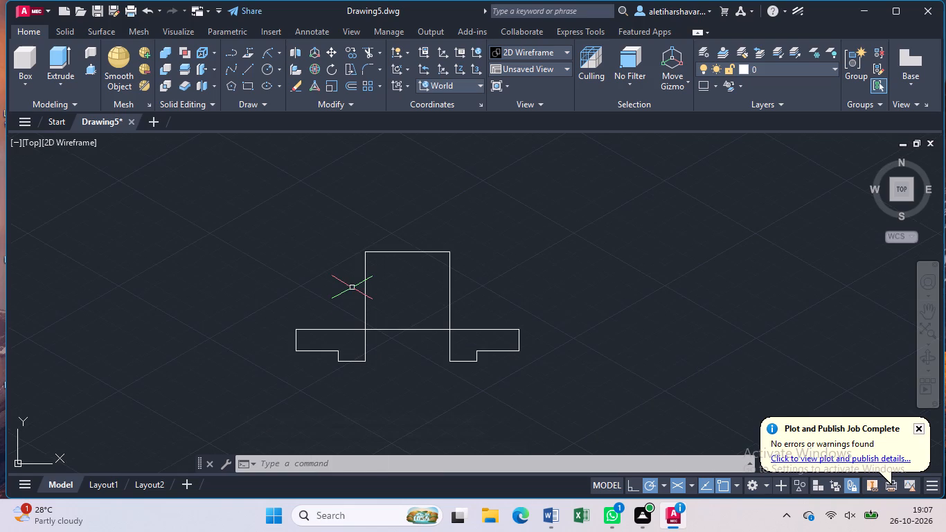
pyautogui.press('l')
pyautogui.press('Return')
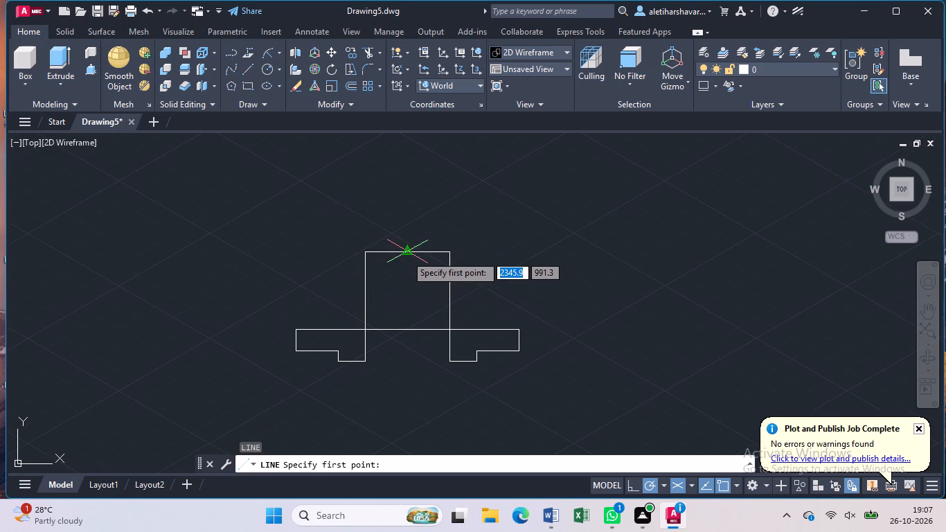
pyautogui.click(407, 361)
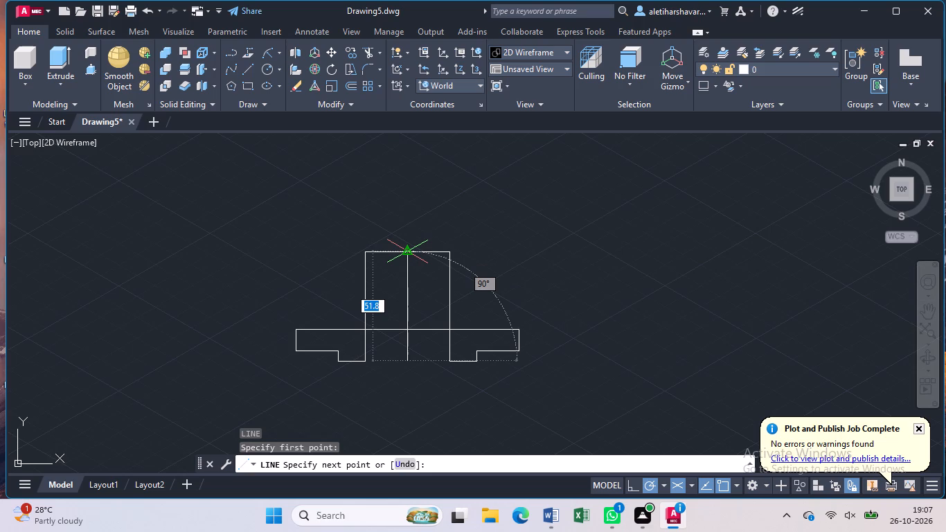
pyautogui.click(406, 251)
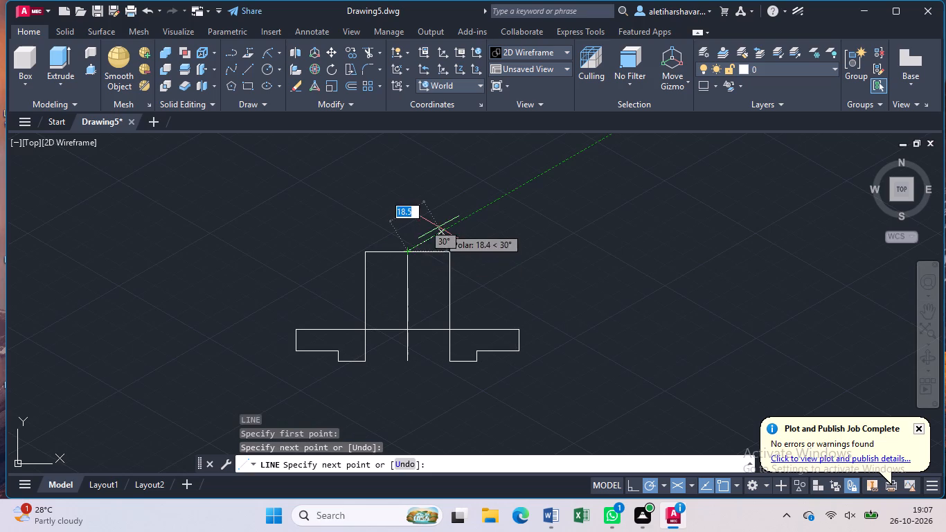
pyautogui.press('Escape')
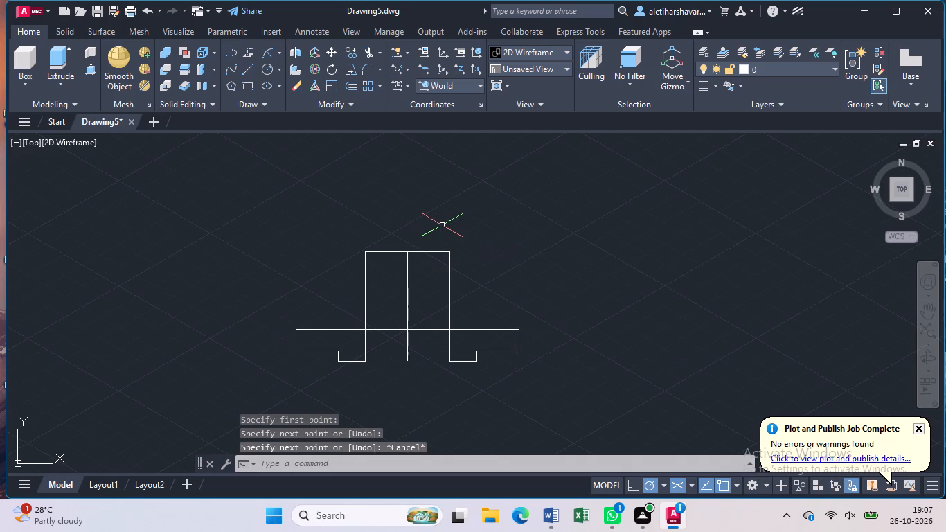
# Trim away both halves of the top edge on either side of the centre line.
pyautogui.write('tr')
pyautogui.press('Return')
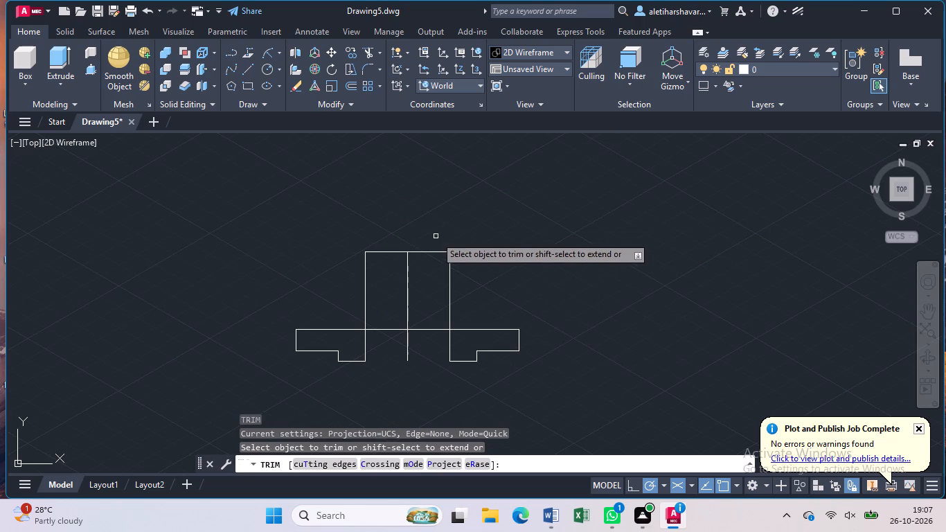
pyautogui.click(432, 253)
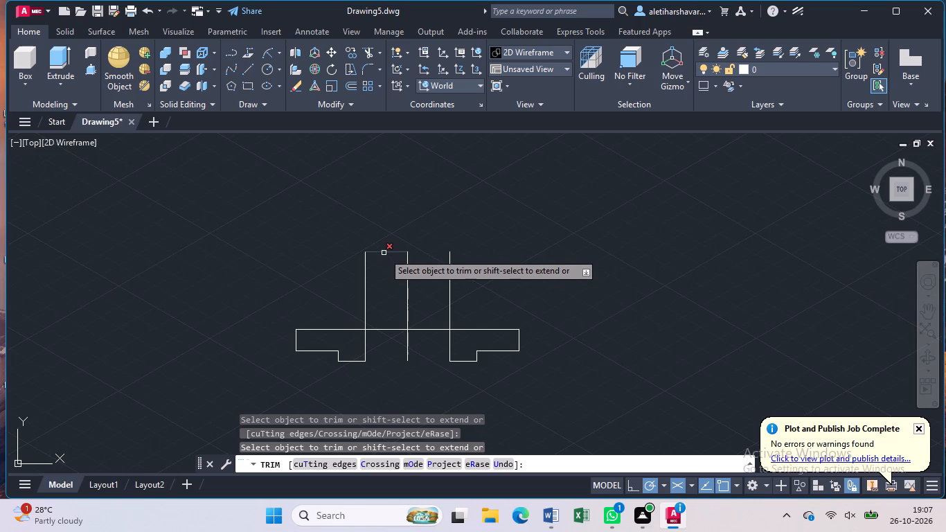
pyautogui.click(384, 253)
pyautogui.press('Escape')
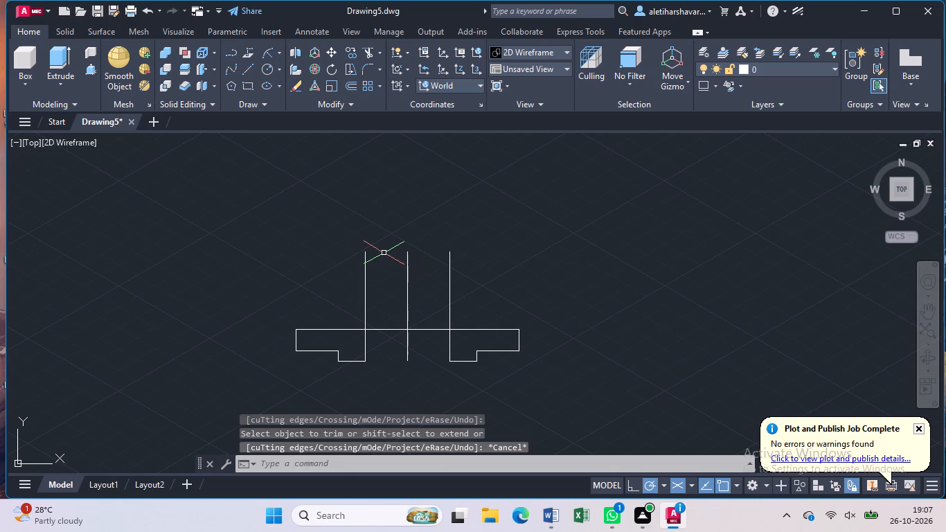
# Draw lines from the centre line's top: 12 right, 24 left, and sloping down to the left foot's inner corner.
pyautogui.press('l')
pyautogui.press('Return')
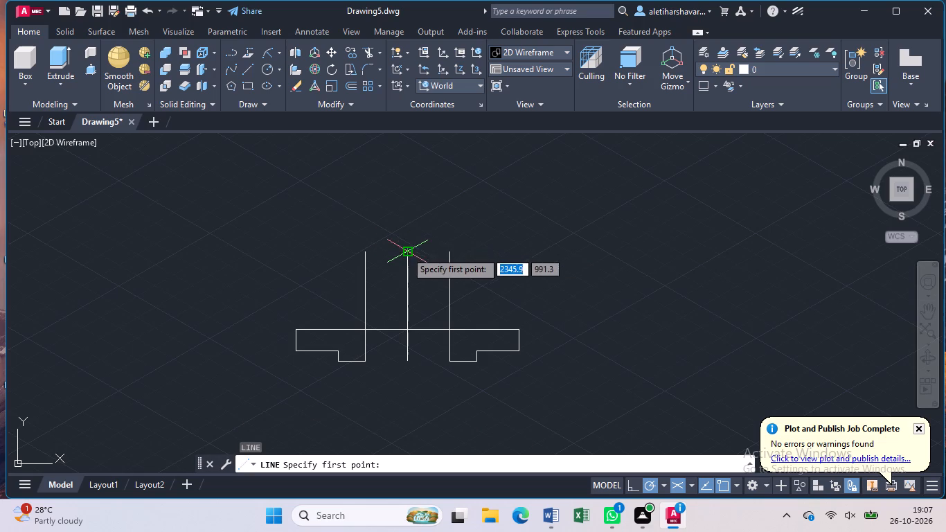
pyautogui.click(406, 251)
pyautogui.write('12')
pyautogui.press('Return')
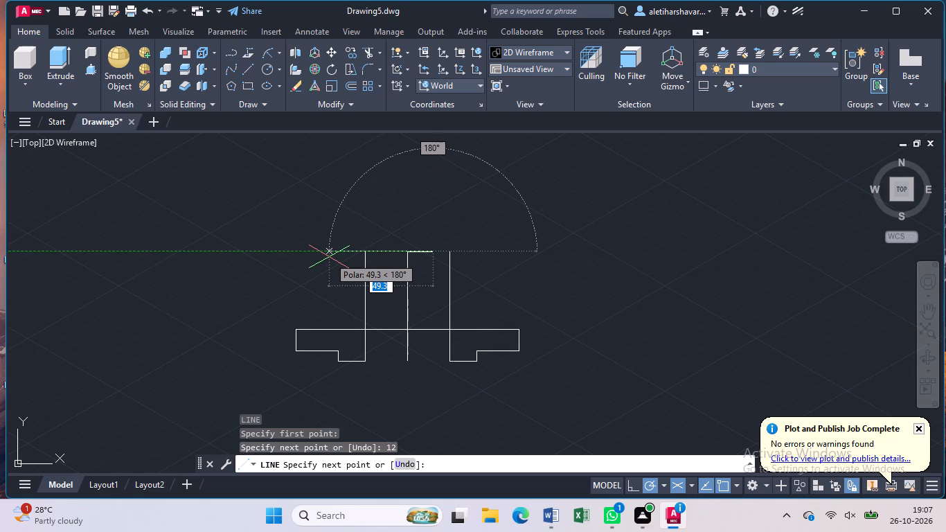
pyautogui.press('1')
pyautogui.press('BackSpace')
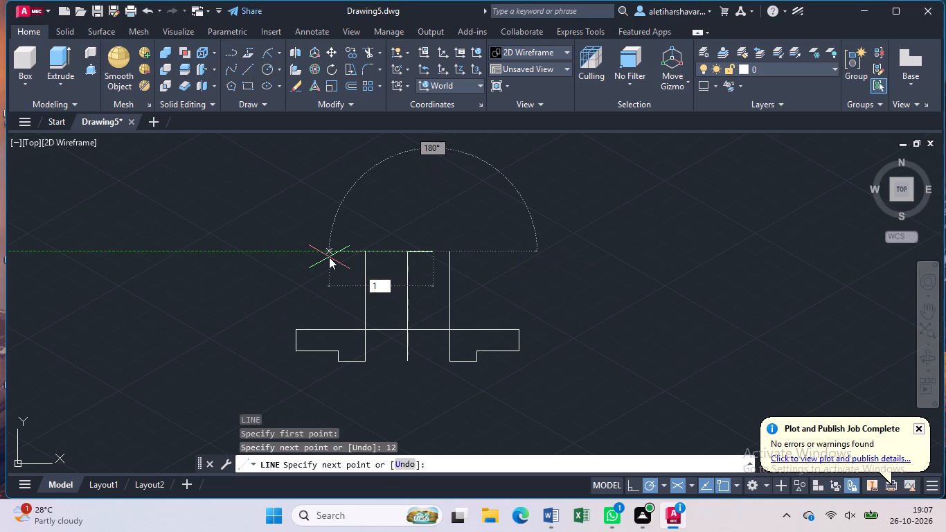
pyautogui.write('24')
pyautogui.press('Return')
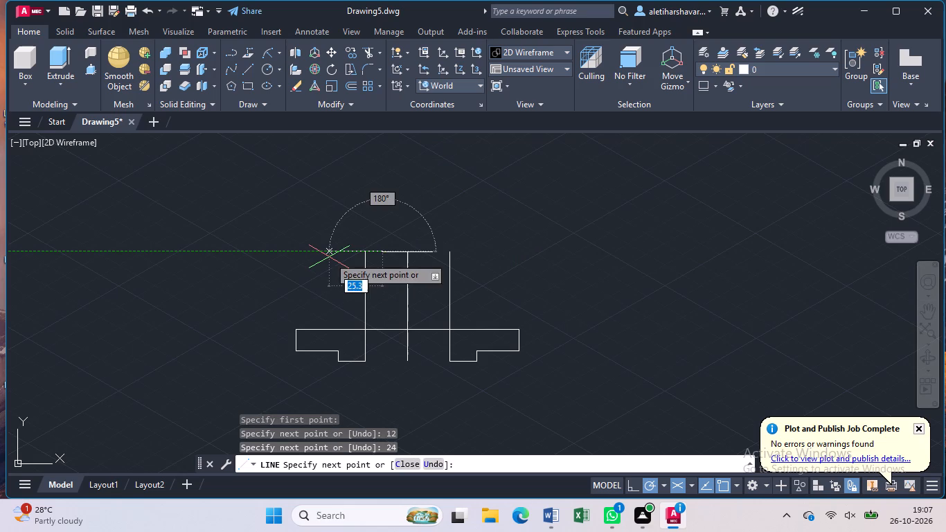
pyautogui.click(364, 358)
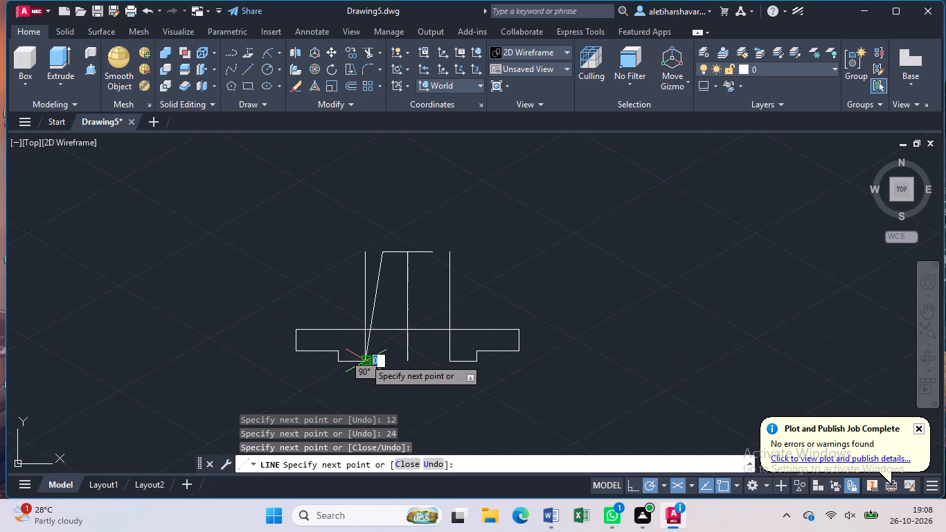
pyautogui.press('Escape')
# Draw a sloped line from the right end of the new top edge to the right foot's inner corner.
pyautogui.press('l')
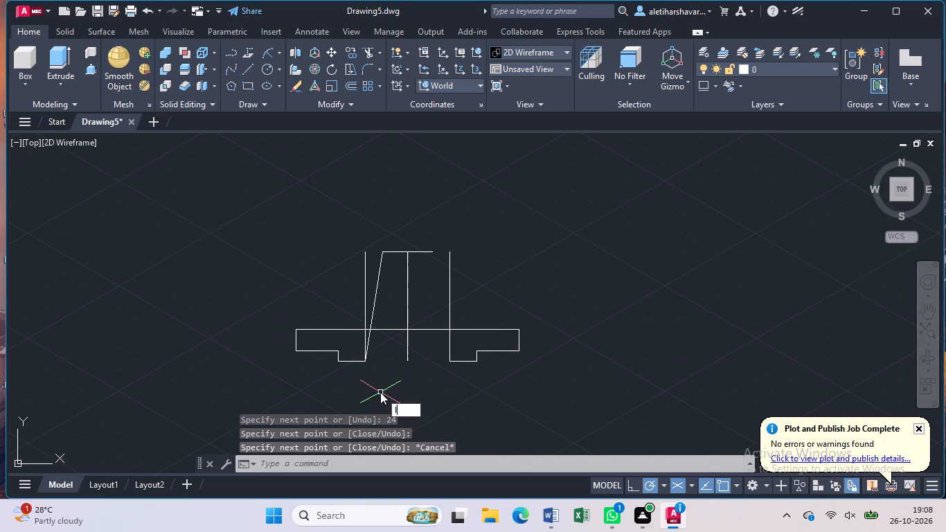
pyautogui.press('Return')
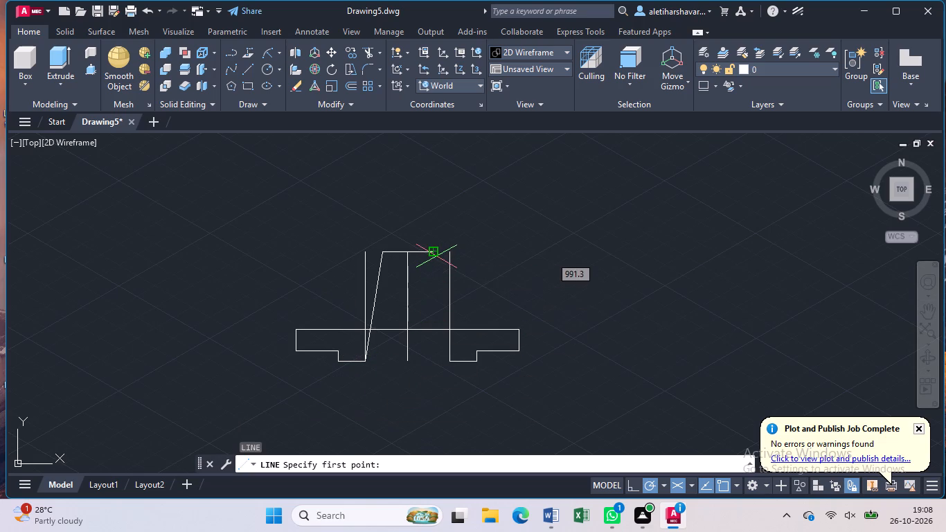
pyautogui.click(436, 256)
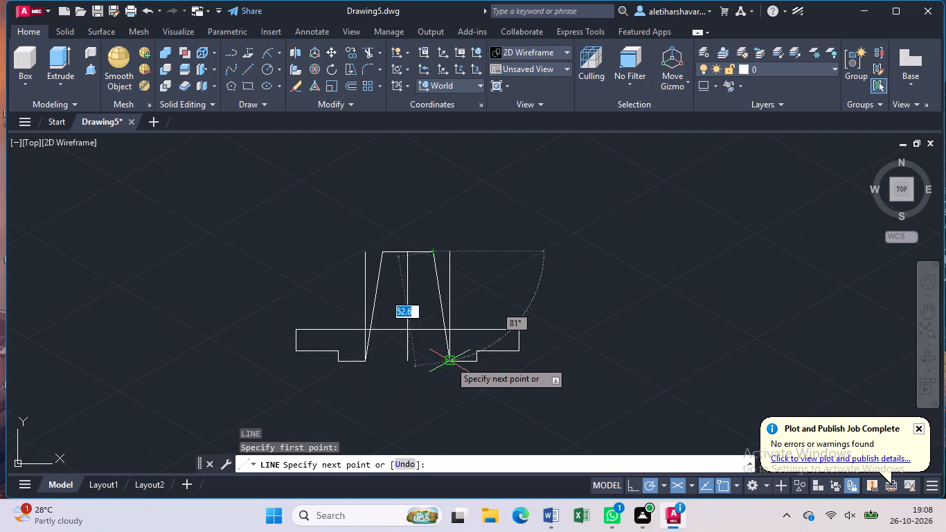
pyautogui.click(449, 361)
pyautogui.press('Escape')
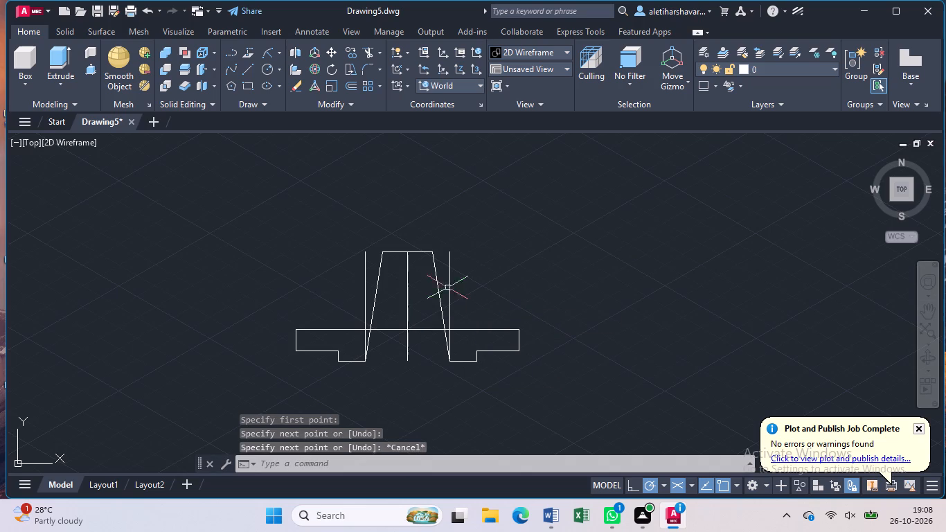
# Delete the selected tall vertical lines just outside the left and right sloped sides.
pyautogui.click(452, 271)
pyautogui.click(365, 274)
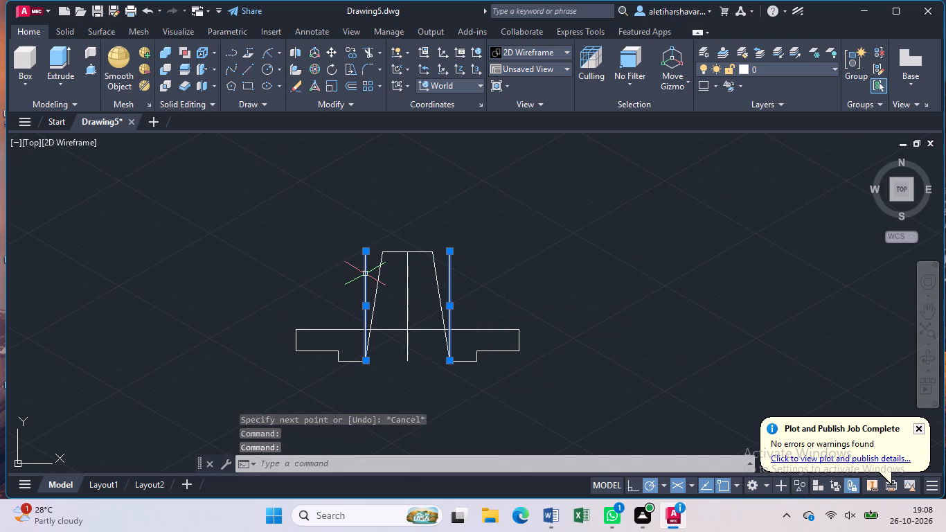
pyautogui.press('Delete')
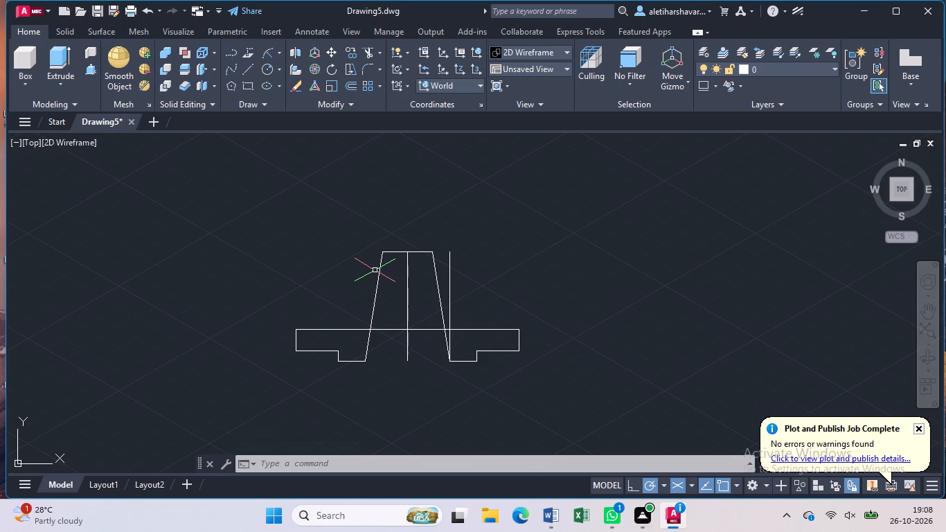
# Draw a line 28 units up from the centre line's top, continuing horizontally right and back left across the centre.
pyautogui.press('l')
pyautogui.press('Return')
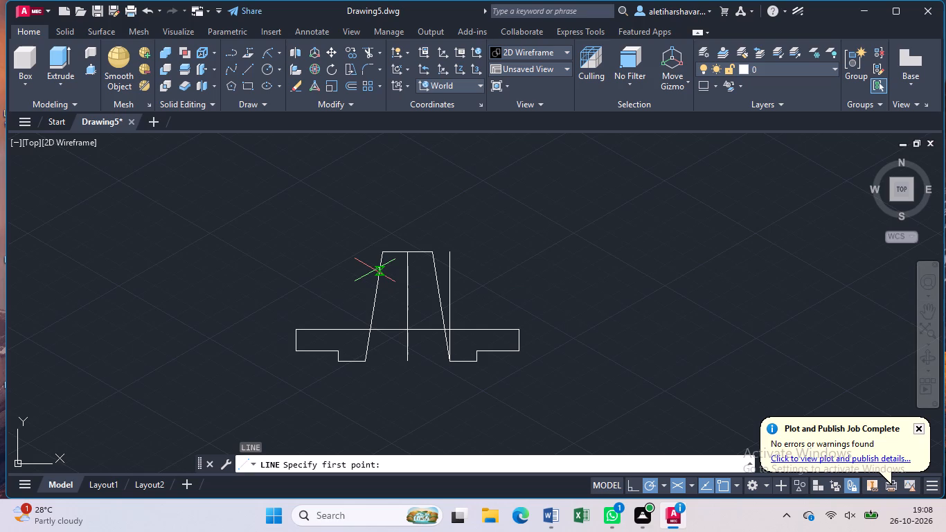
pyautogui.click(407, 249)
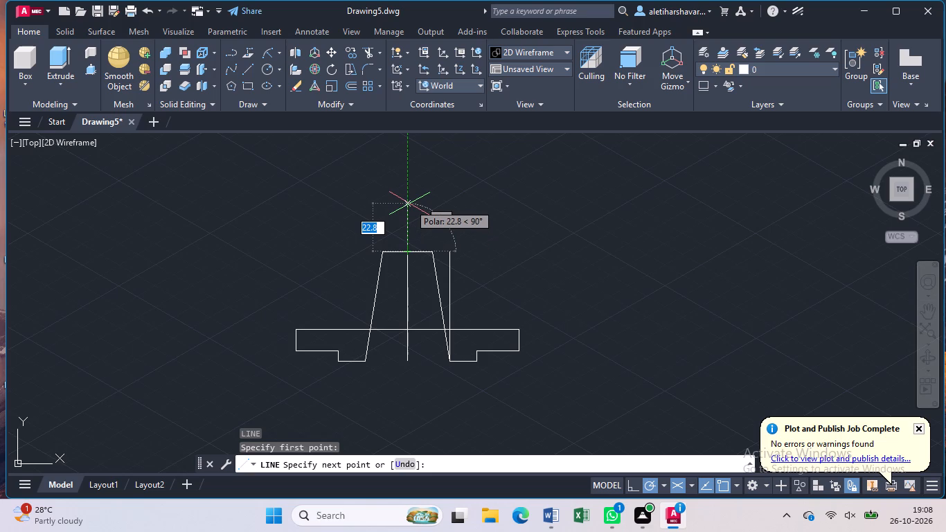
pyautogui.press('2')
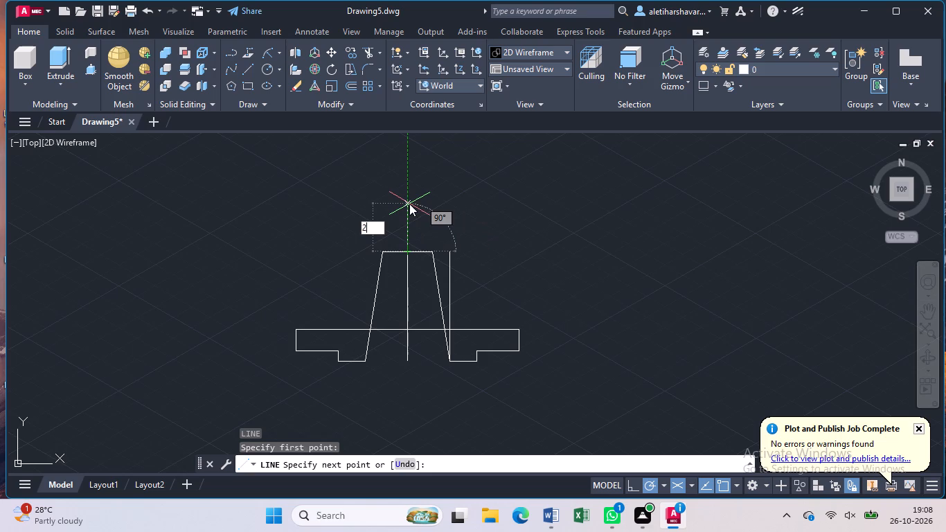
pyautogui.press('8')
pyautogui.press('Return')
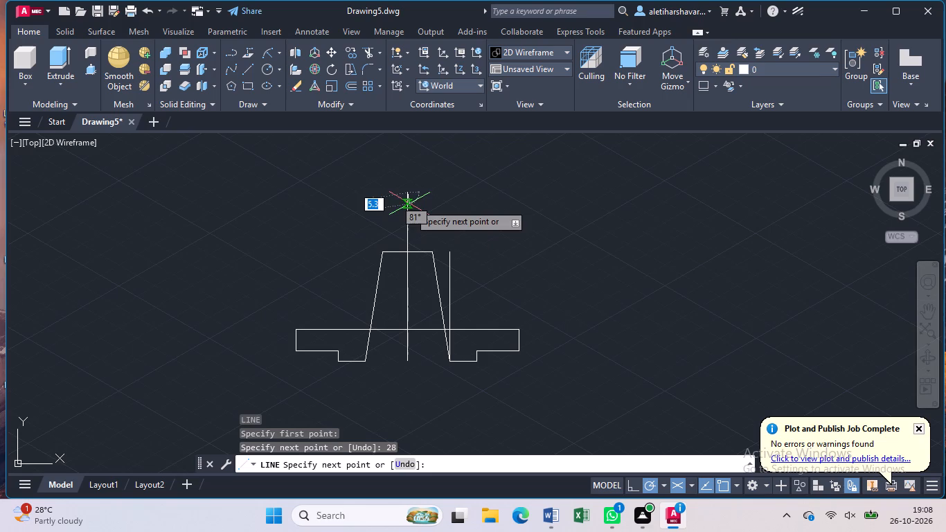
pyautogui.click(524, 188)
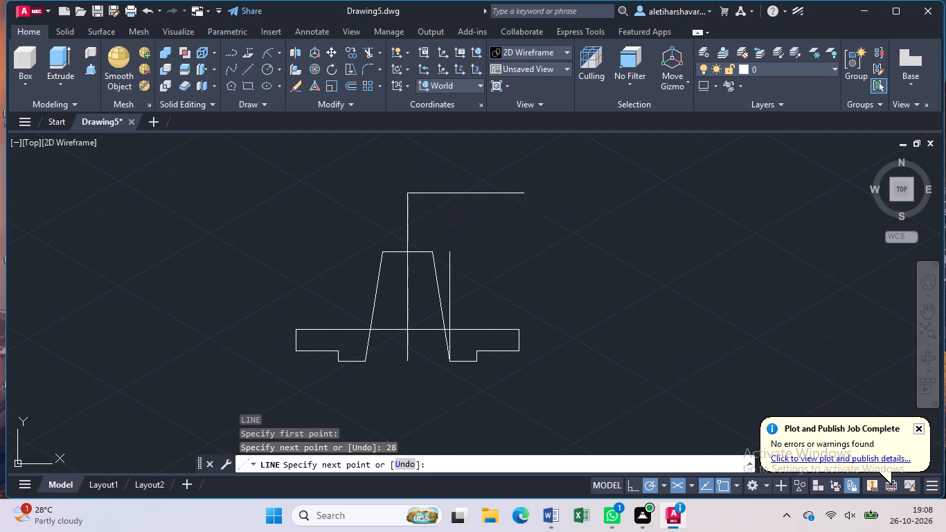
pyautogui.click(303, 194)
pyautogui.press('Escape')
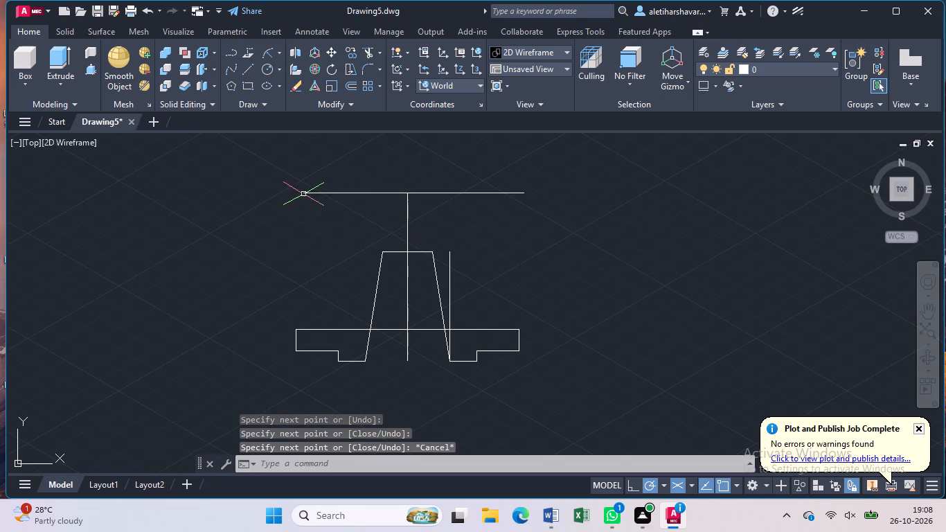
# Draw a circle of radius 30 centred where the centre line meets the upper horizontal line.
pyautogui.press('c')
pyautogui.press('Return')
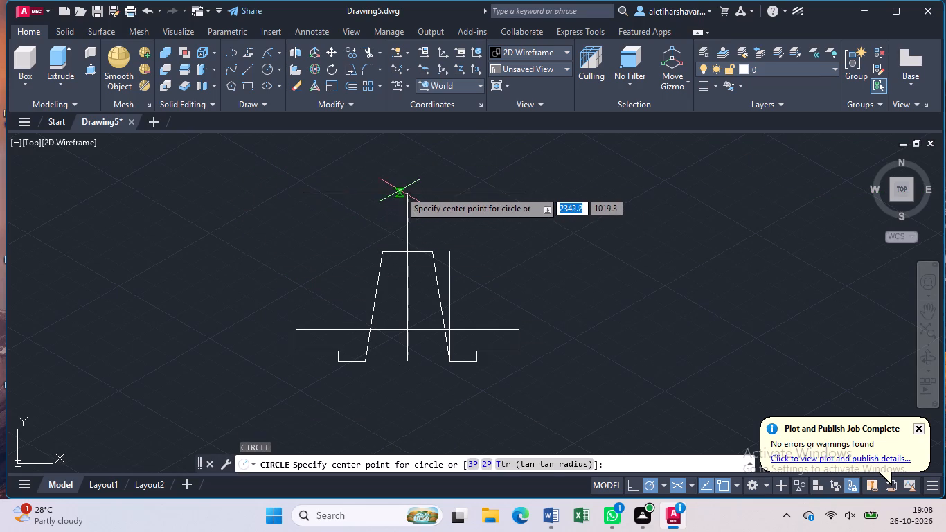
pyautogui.click(403, 191)
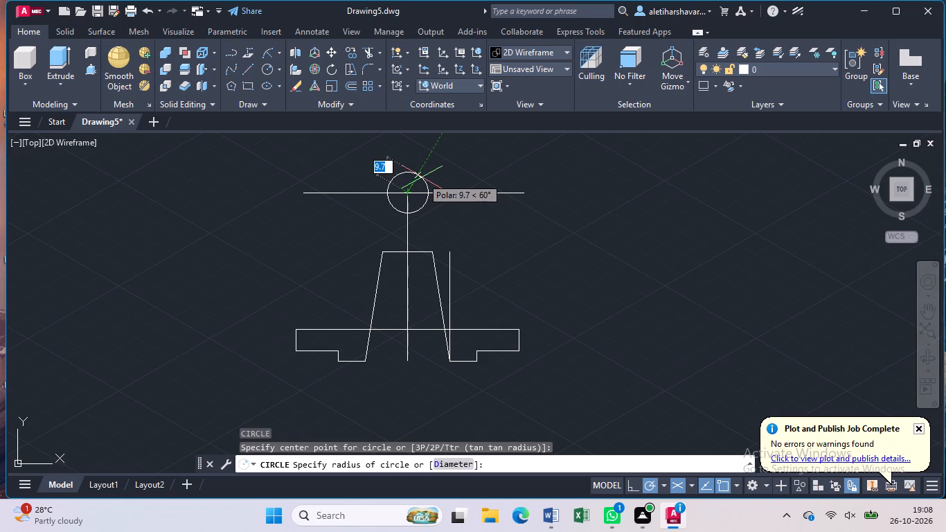
pyautogui.write('30')
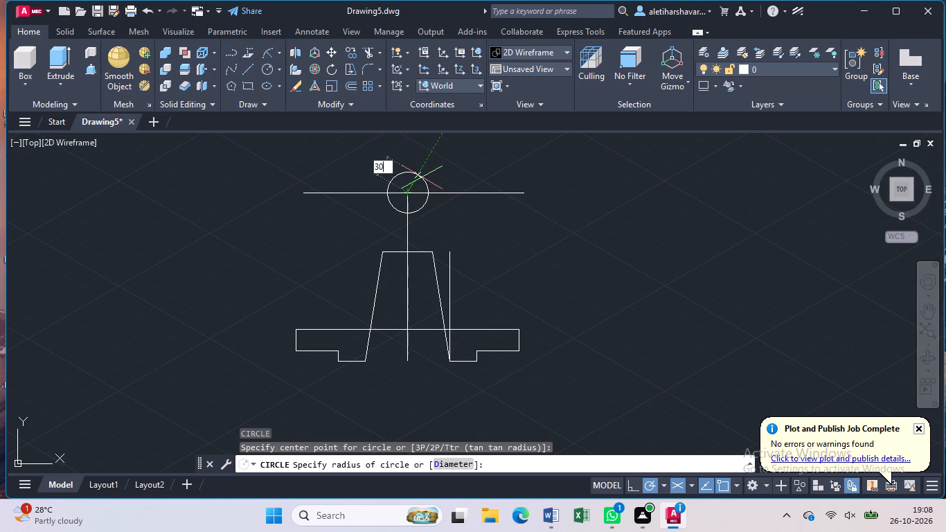
pyautogui.press('Return')
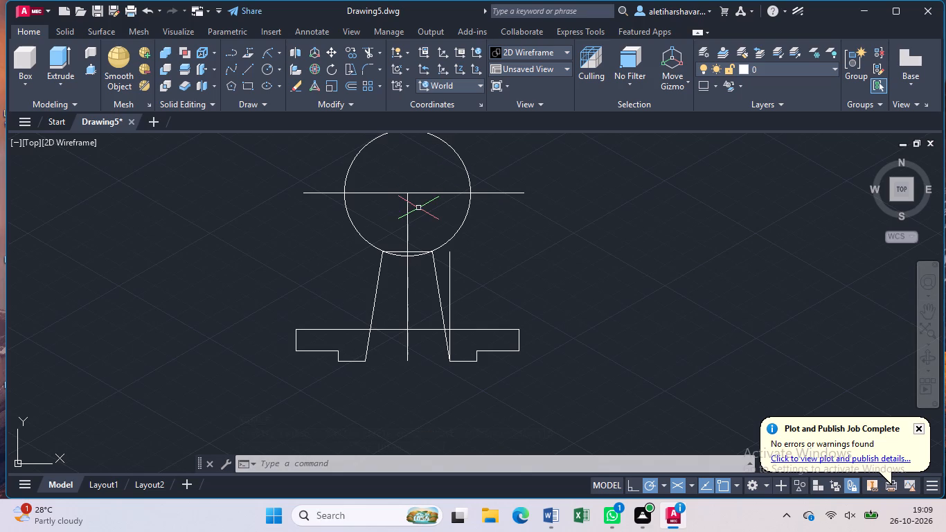
# Delete the leftover vertical line just outside the right sloped side.
pyautogui.click(449, 272)
pyautogui.press('Delete')
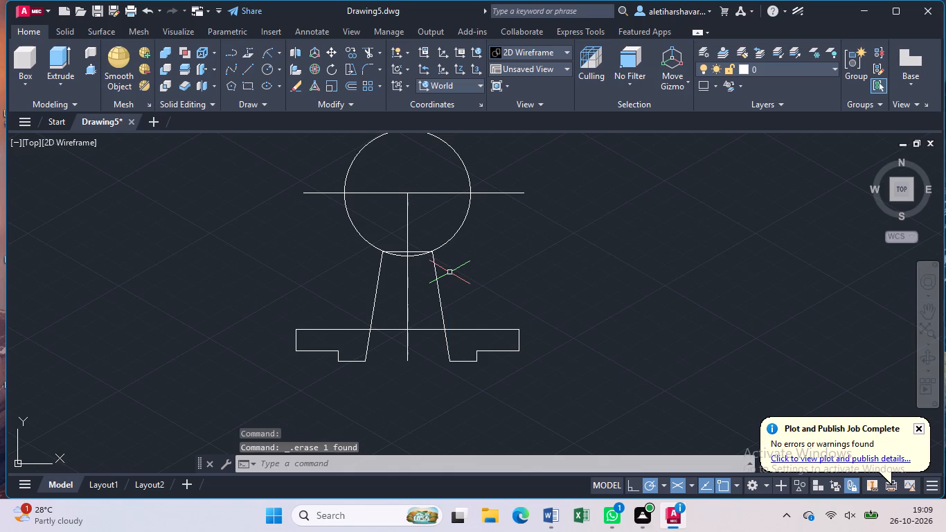
pyautogui.press('Return')
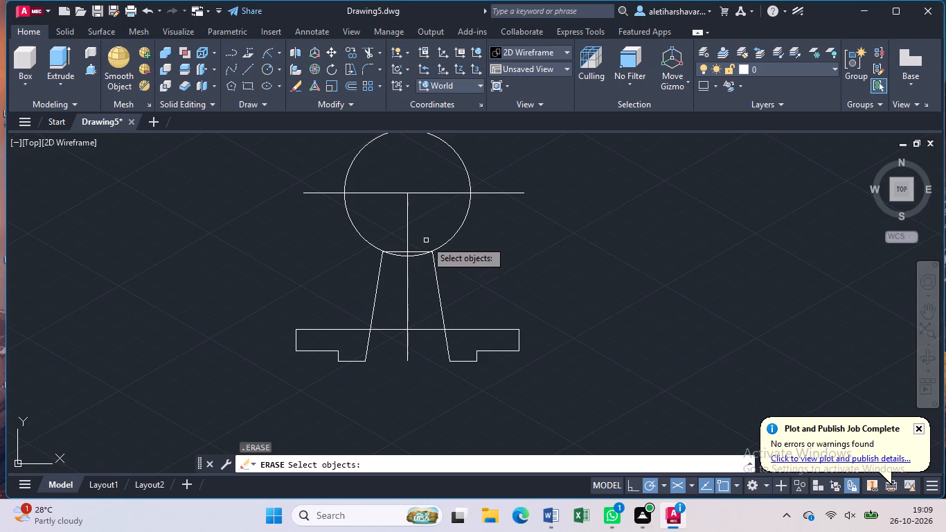
pyautogui.press('Escape')
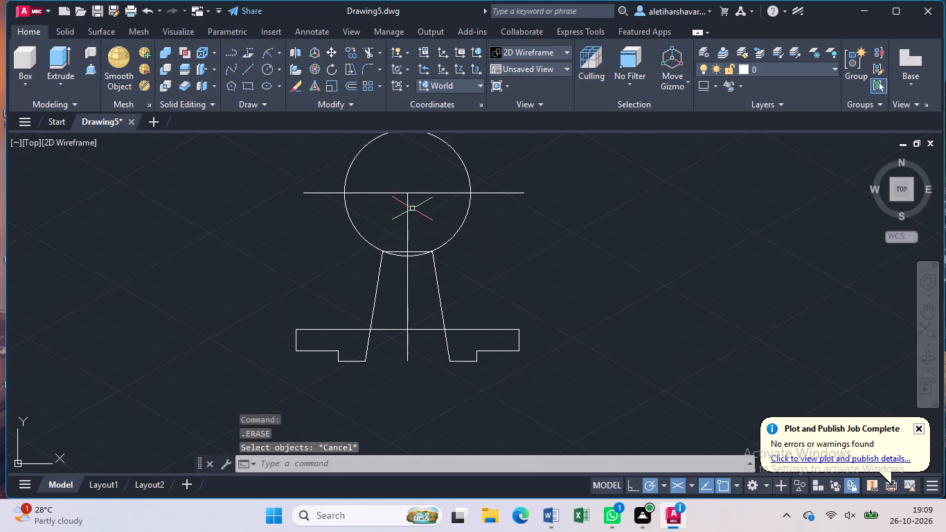
# Draw a concentric circle of radius 15 inside the radius 30 circle.
pyautogui.press('c')
pyautogui.press('Return')
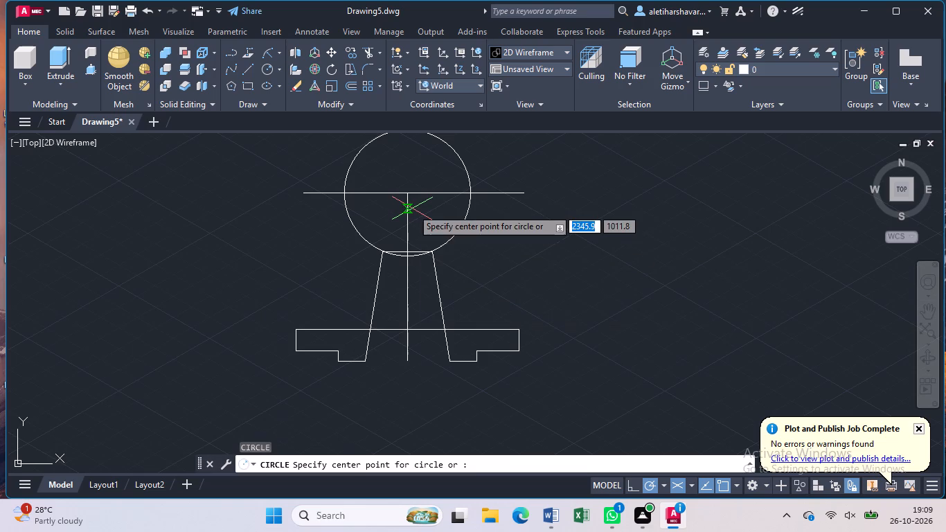
pyautogui.click(410, 195)
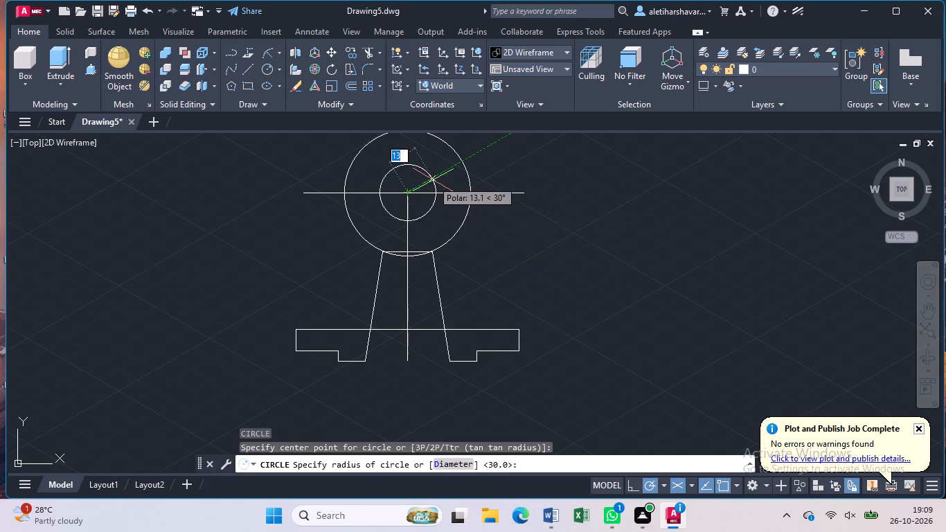
pyautogui.write('15')
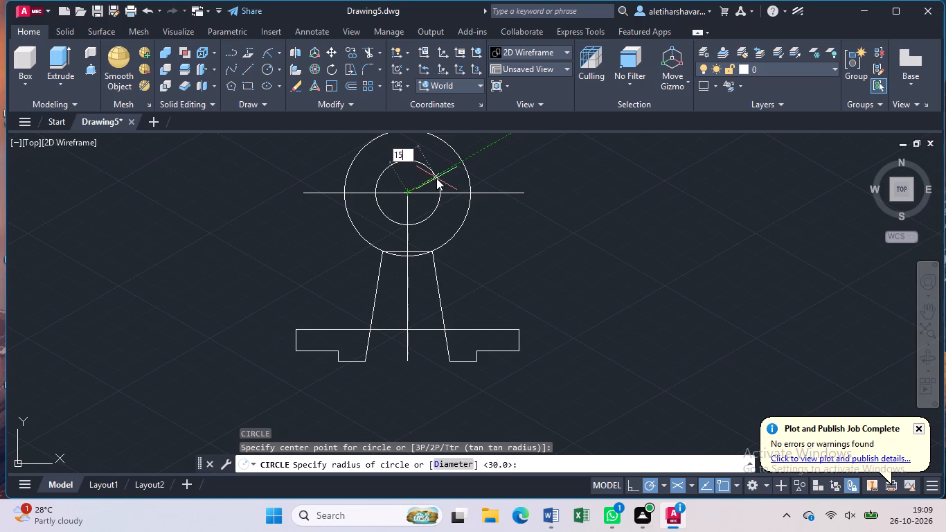
pyautogui.press('Return')
pyautogui.press('Escape')
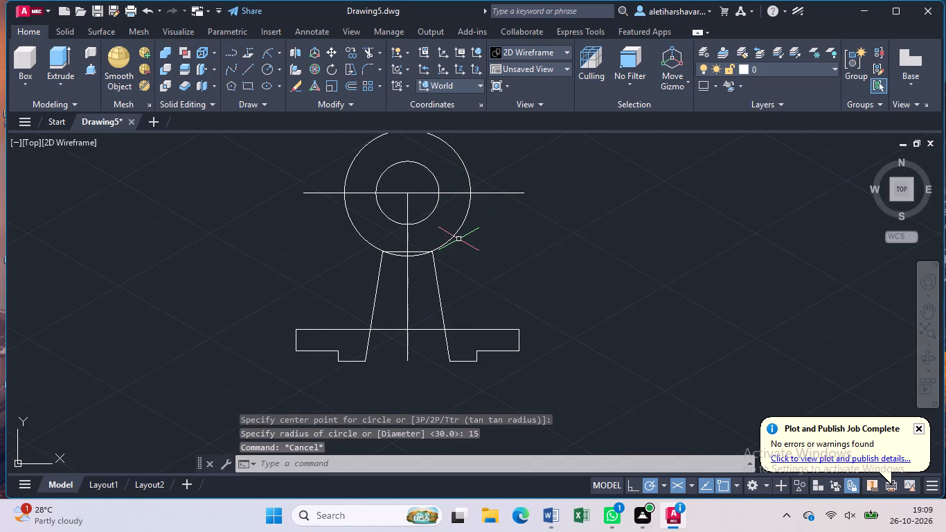
# Trim away the lower half of the outer circle, including the short arc pieces at the tapered opening's top edge.
pyautogui.write('tr')
pyautogui.press('Return')
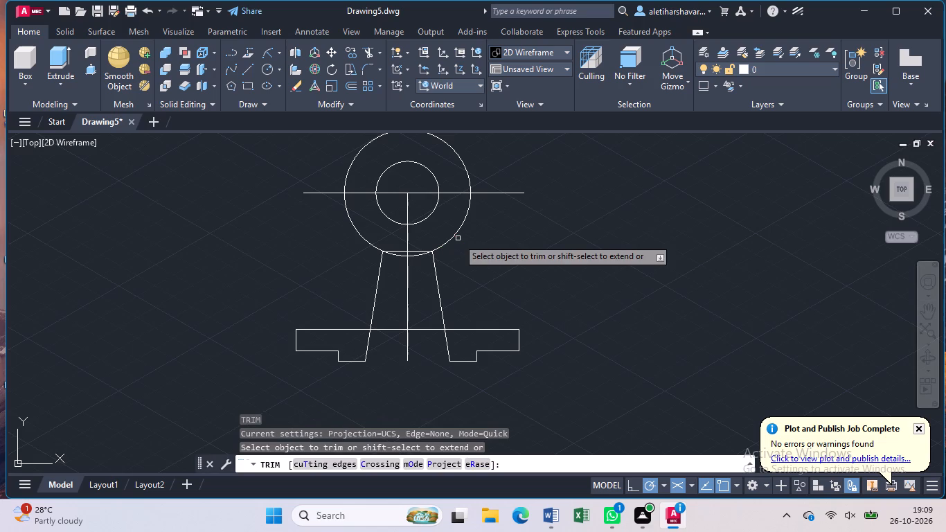
pyautogui.click(454, 230)
pyautogui.click(459, 249)
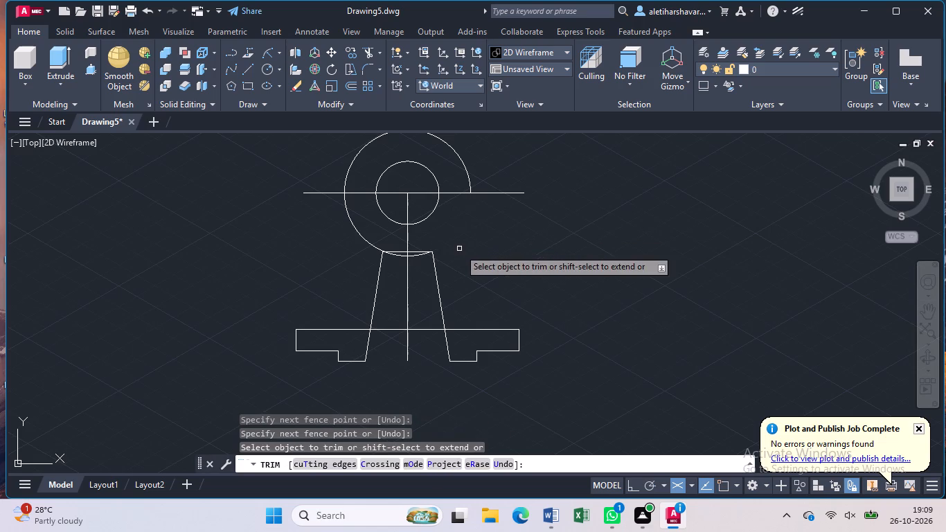
pyautogui.click(373, 234)
pyautogui.click(356, 252)
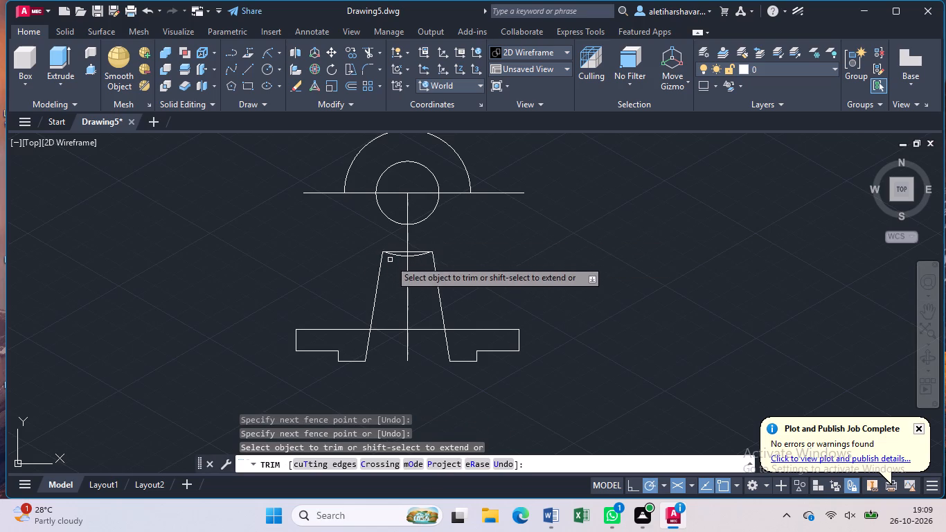
pyautogui.click(391, 254)
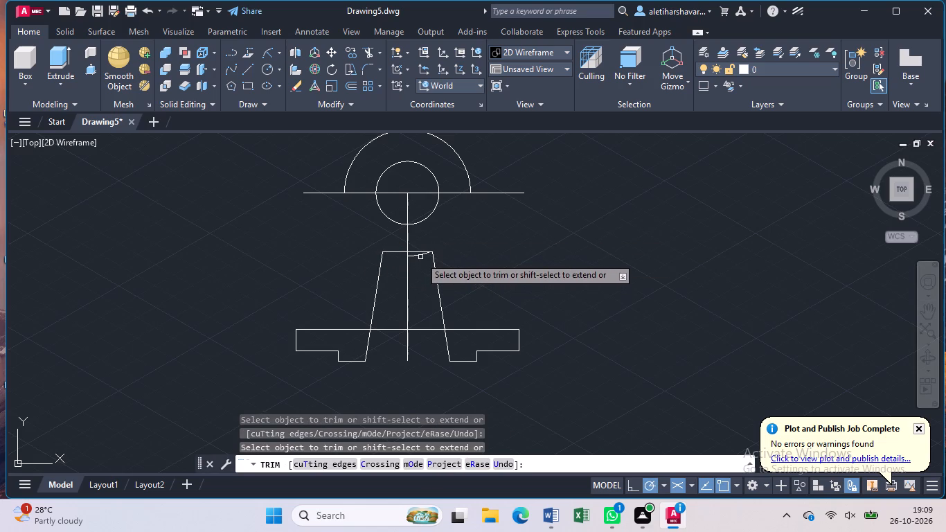
pyautogui.click(420, 256)
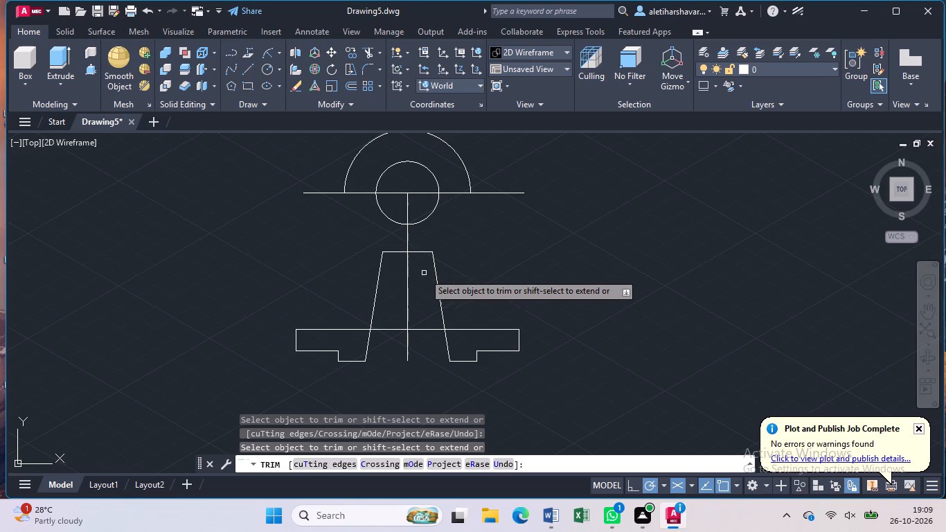
pyautogui.press('Escape')
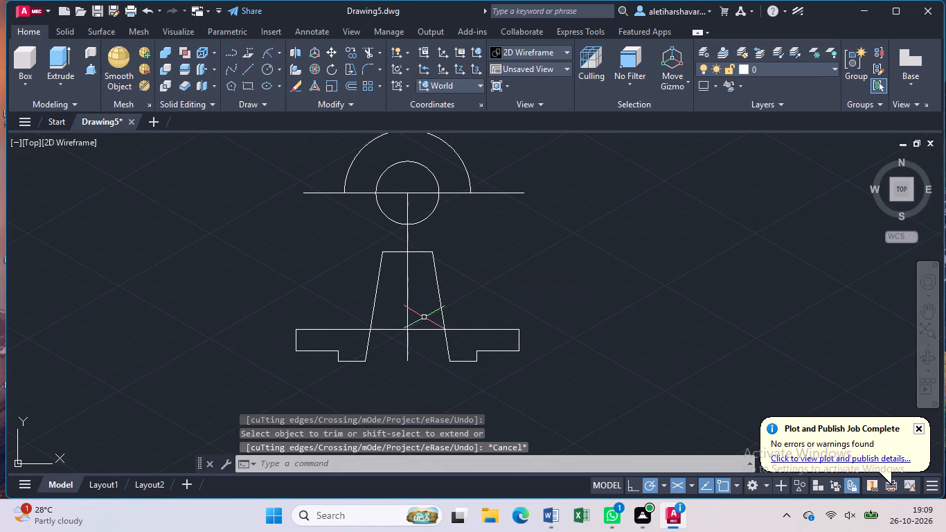
# Draw a vertical line about 75 units down from the outer arc's right end to the underside level of the base.
pyautogui.press('l')
pyautogui.press('Return')
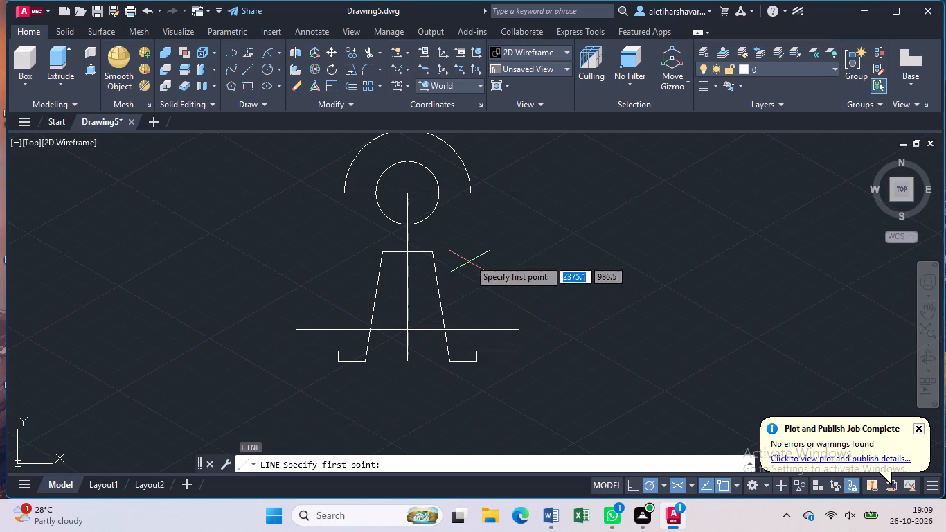
pyautogui.click(472, 196)
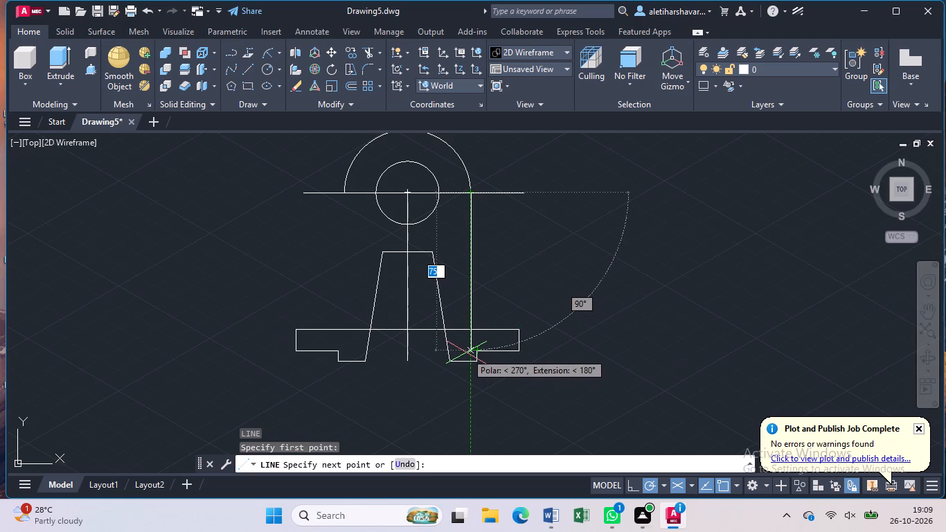
pyautogui.click(466, 353)
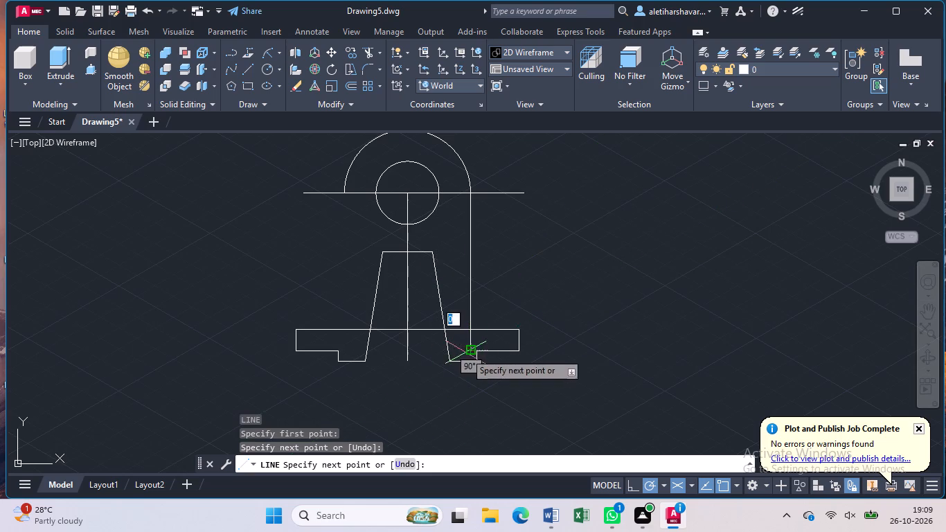
pyautogui.press('Escape')
# Draw a vertical line from the outer arc's left end straight down past the bottom of the left foot.
pyautogui.press('l')
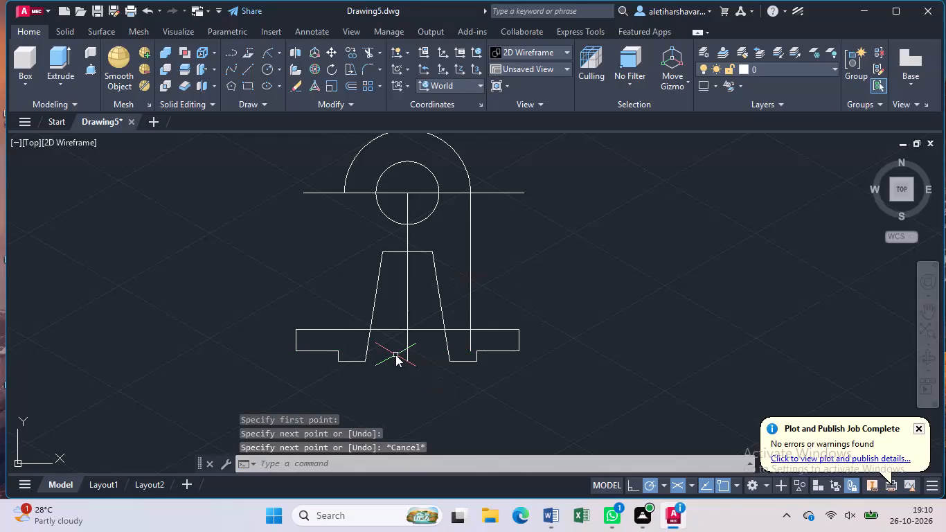
pyautogui.press('Return')
pyautogui.click(345, 189)
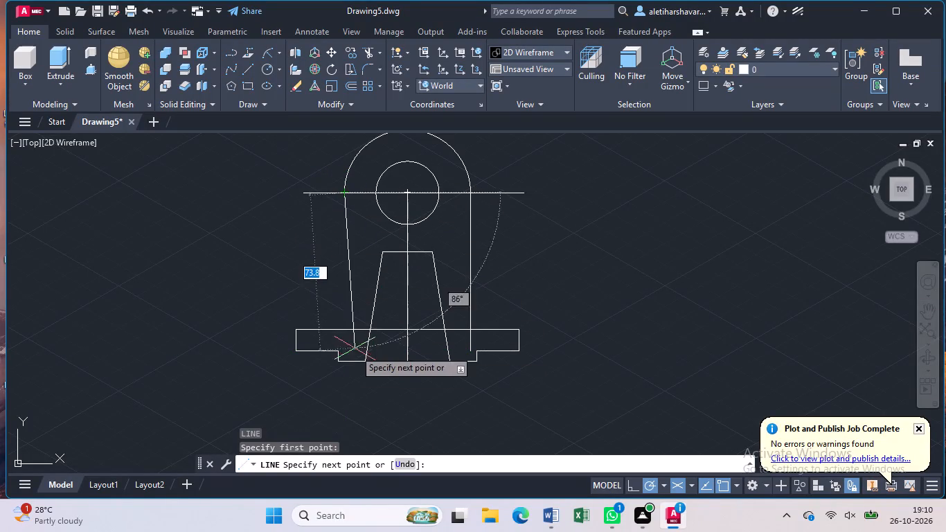
pyautogui.click(339, 389)
pyautogui.press('Escape')
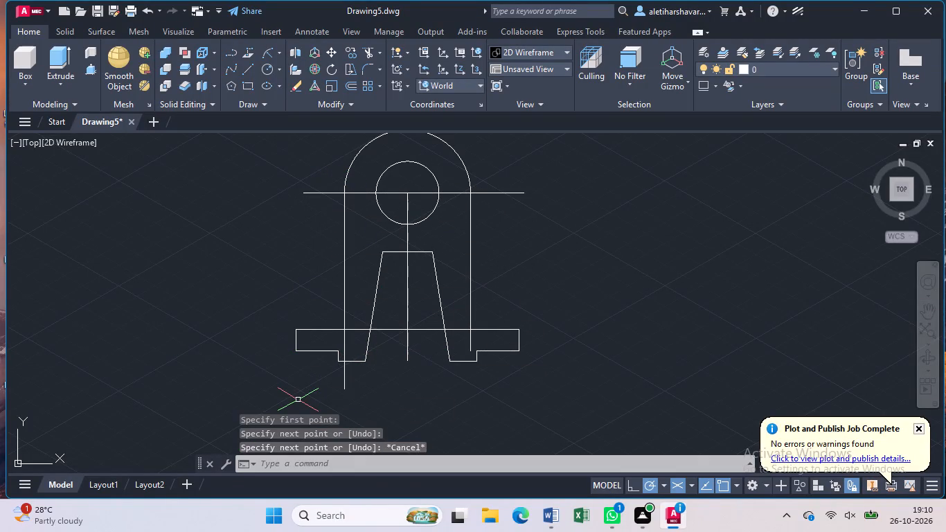
# Trim both vertical side lines below the base's top edge, and trim that top edge between them.
pyautogui.write('tr')
pyautogui.press('Return')
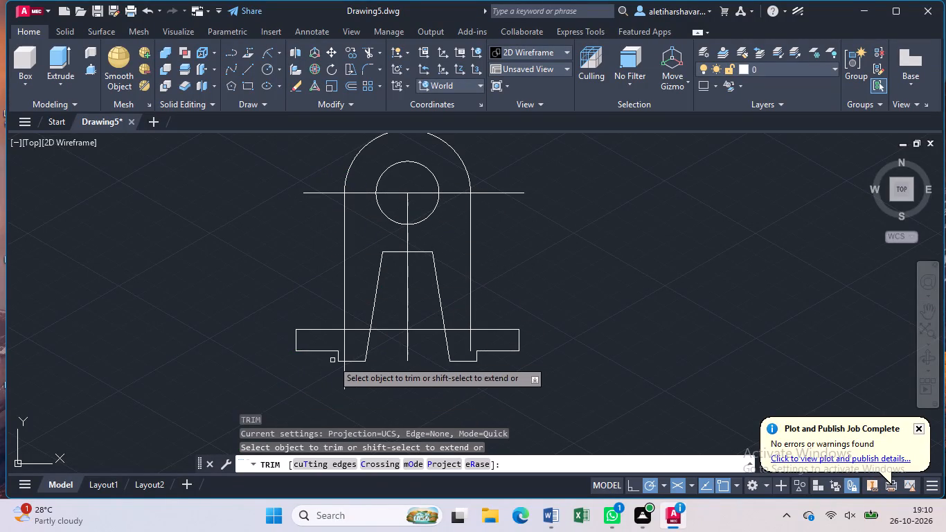
pyautogui.click(344, 351)
pyautogui.click(343, 373)
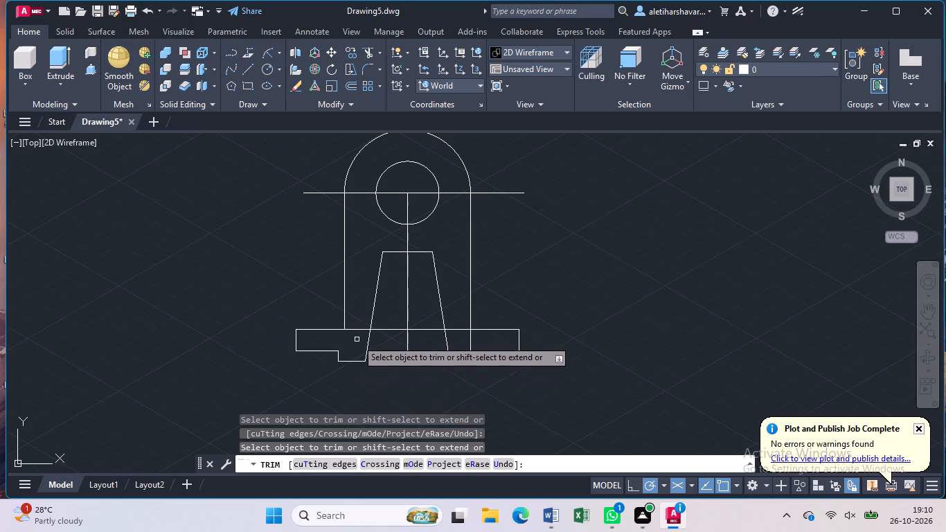
pyautogui.click(356, 330)
pyautogui.click(381, 330)
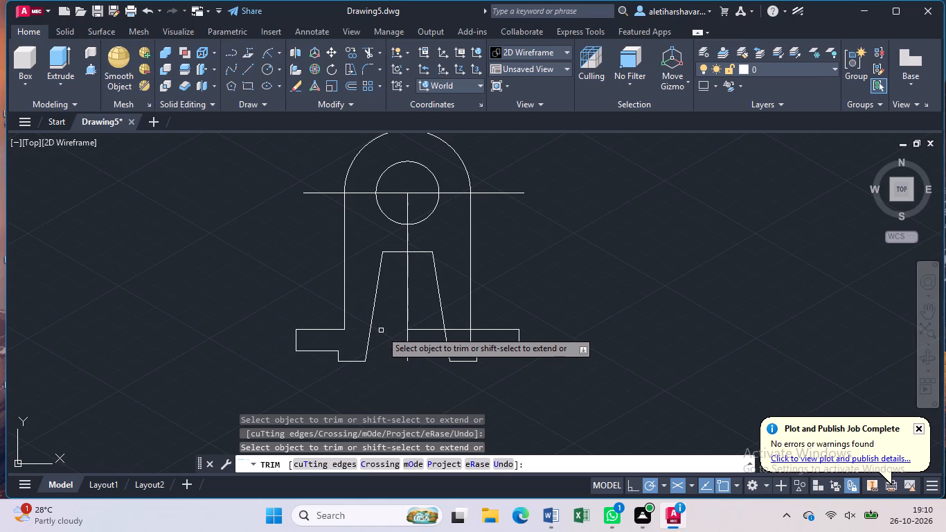
pyautogui.click(427, 331)
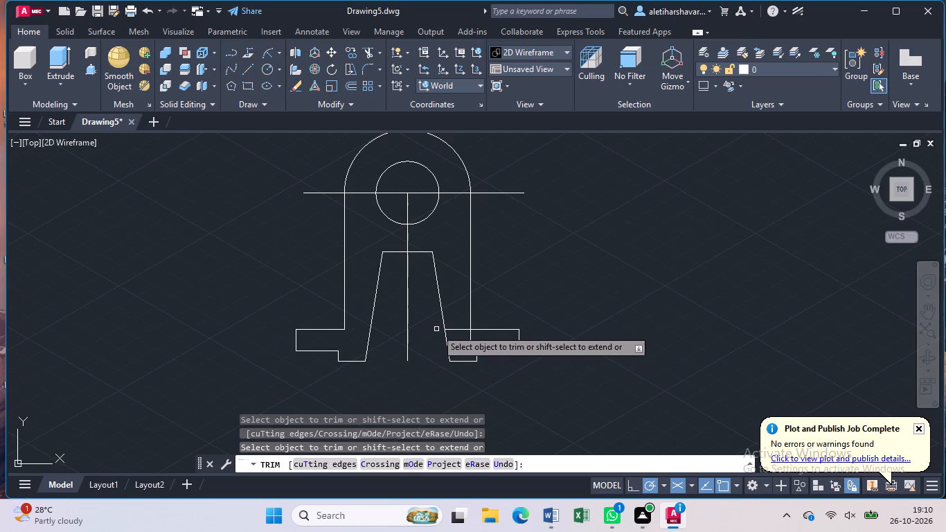
pyautogui.click(452, 328)
pyautogui.click(470, 337)
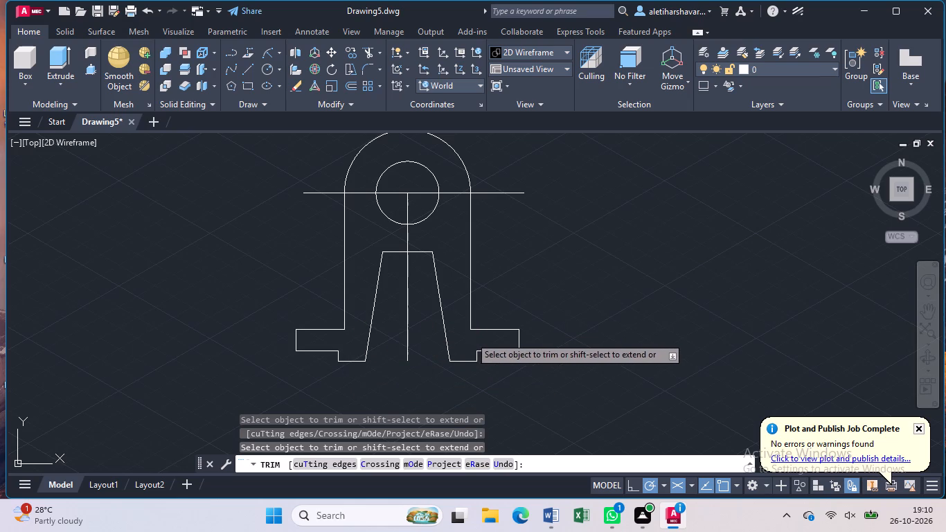
# Trim away the horizontal line through the circle and arc and the entire vertical centre line.
pyautogui.click(407, 201)
pyautogui.doubleClick(408, 194)
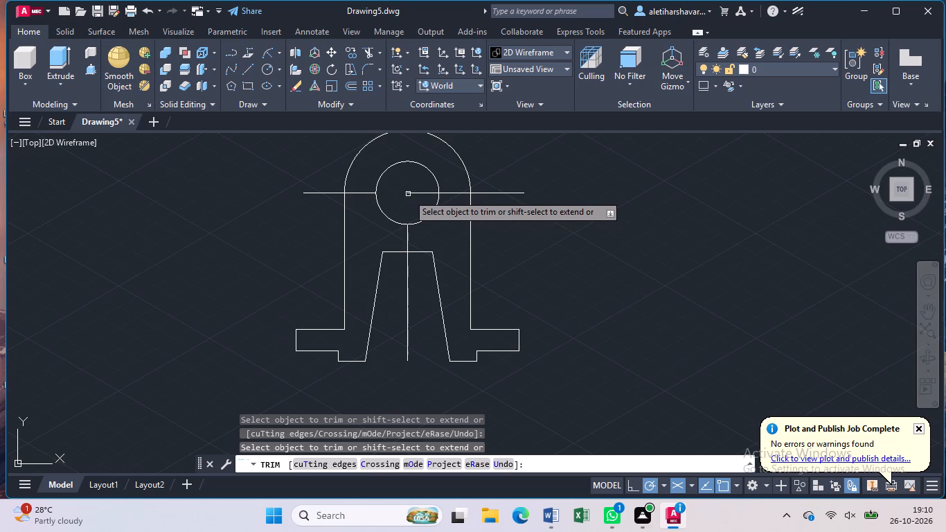
pyautogui.click(413, 193)
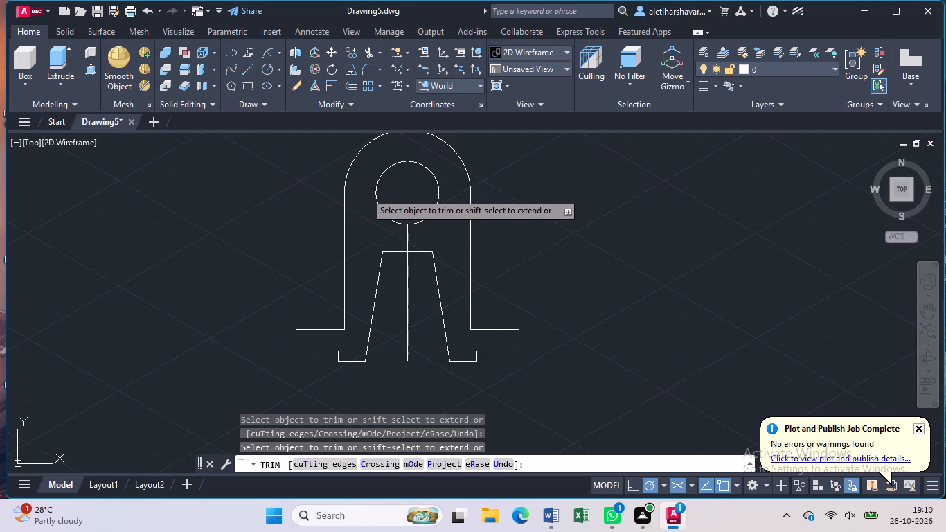
pyautogui.click(366, 193)
pyautogui.click(330, 194)
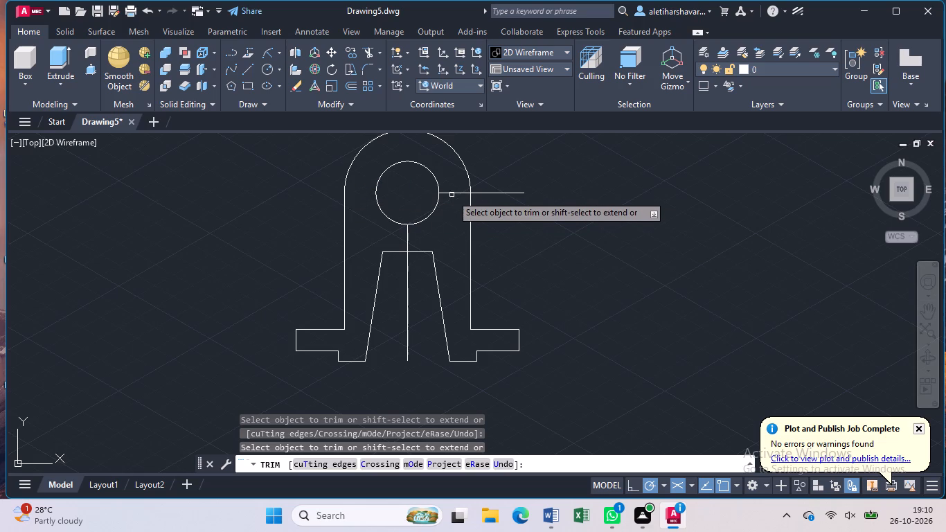
pyautogui.click(454, 193)
pyautogui.click(454, 193)
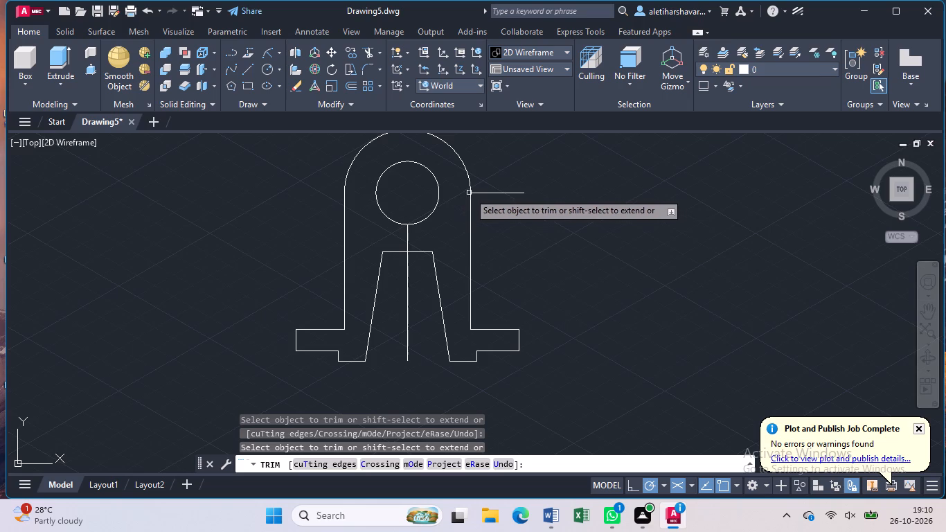
pyautogui.click(479, 193)
pyautogui.click(479, 193)
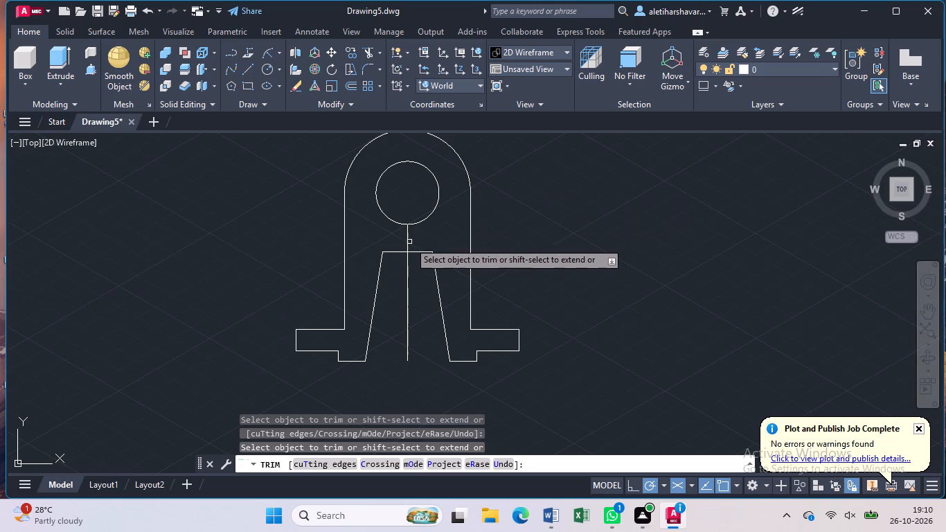
pyautogui.click(407, 240)
pyautogui.click(408, 267)
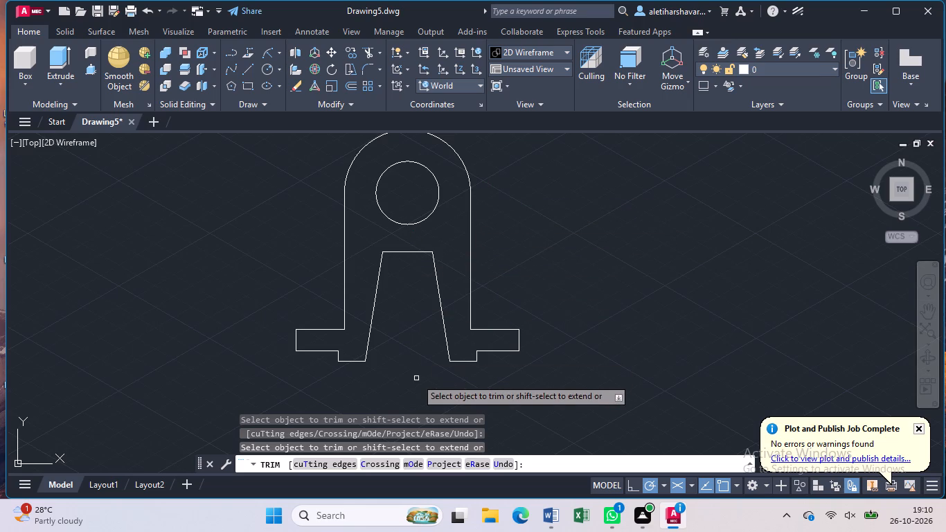
# Draw a closed triangle from the right side line's foot, 23 units along the base top to its outer corner, and up to the arc's right end.
pyautogui.press('Escape')
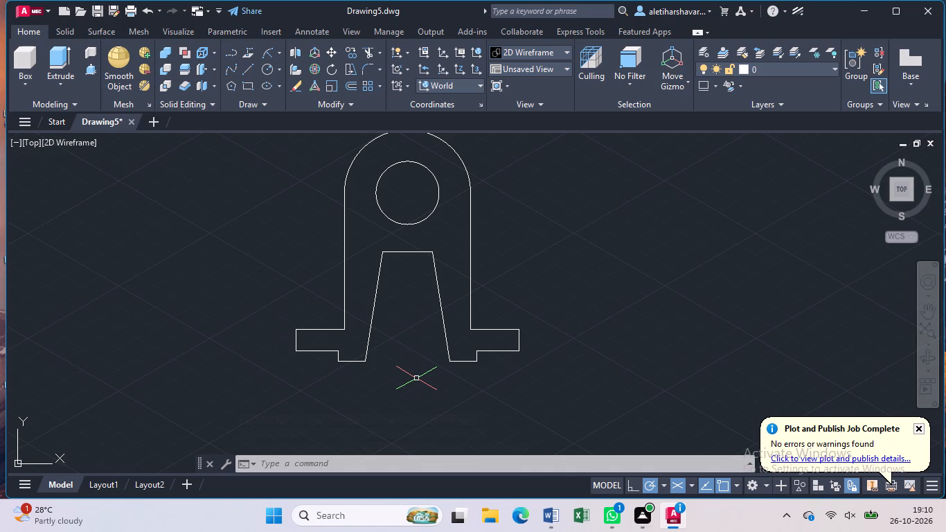
pyautogui.press('l')
pyautogui.press('Return')
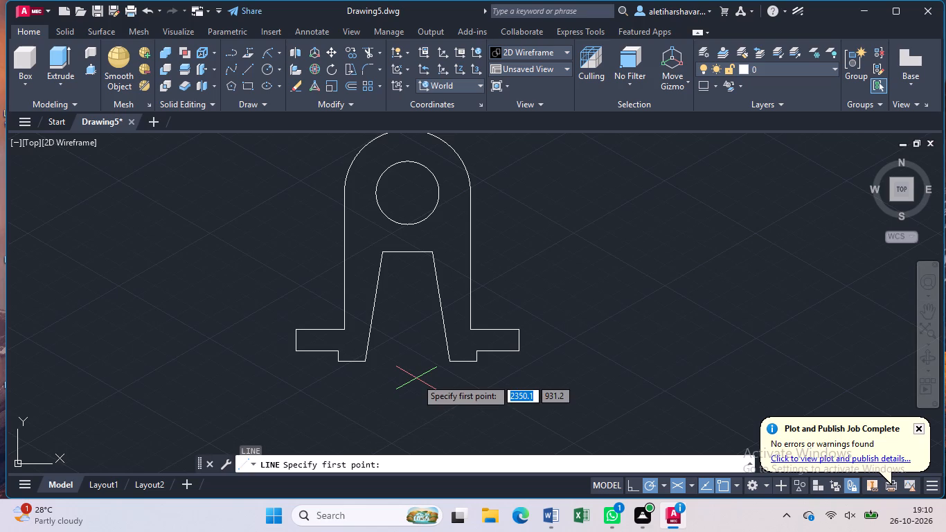
pyautogui.click(473, 330)
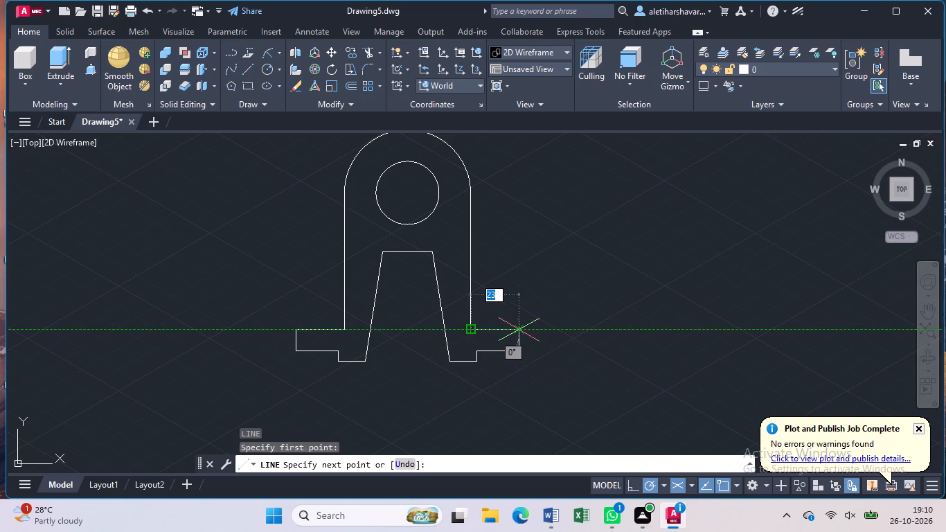
pyautogui.click(523, 328)
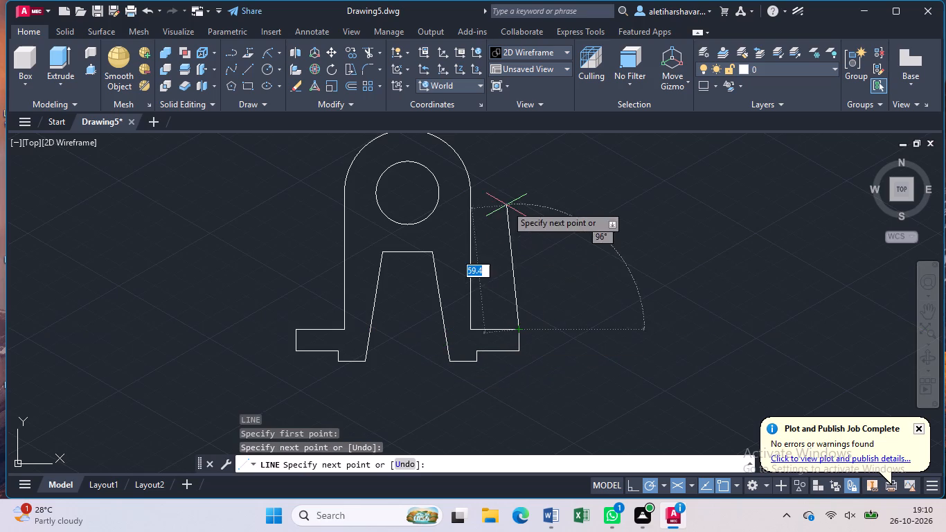
pyautogui.click(470, 192)
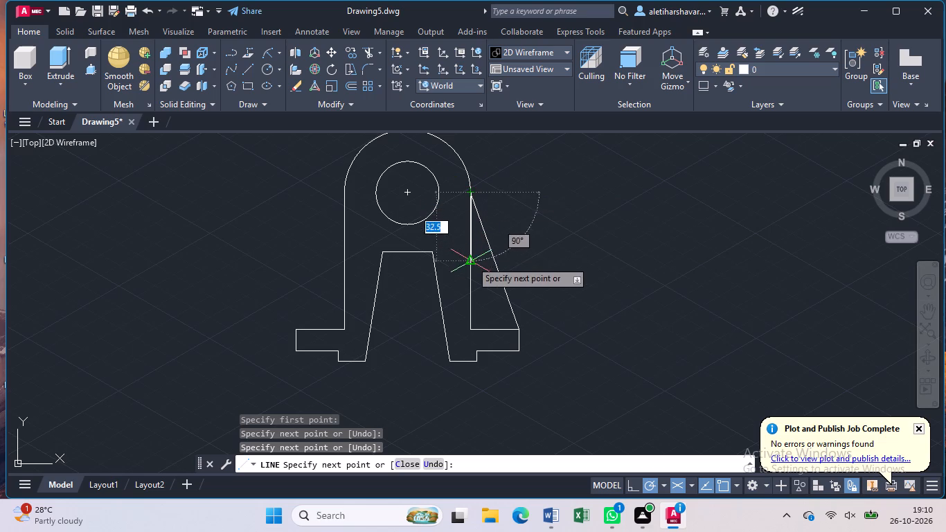
pyautogui.click(472, 330)
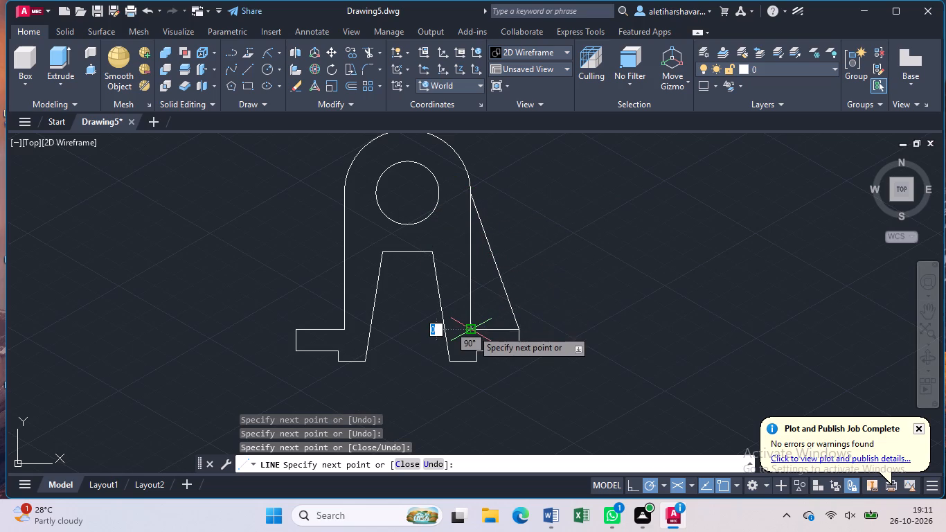
pyautogui.press('Escape')
# Move the triangle's three lines about 109 units horizontally to the right, clear of the bracket.
pyautogui.click(471, 302)
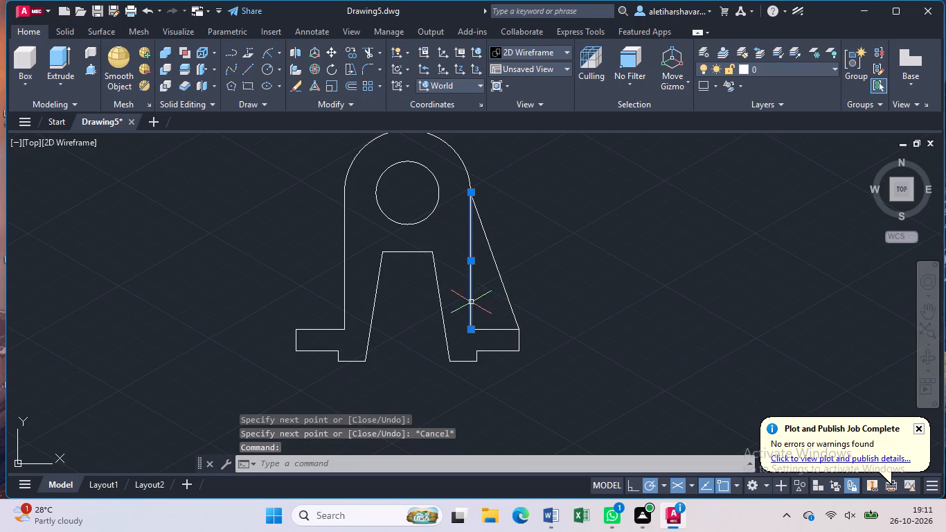
pyautogui.click(498, 275)
pyautogui.click(491, 330)
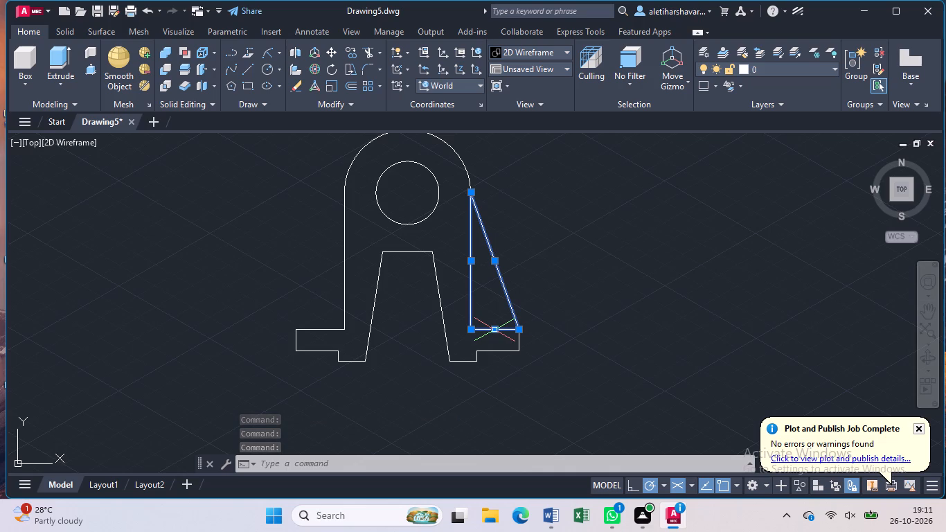
pyautogui.write('mo')
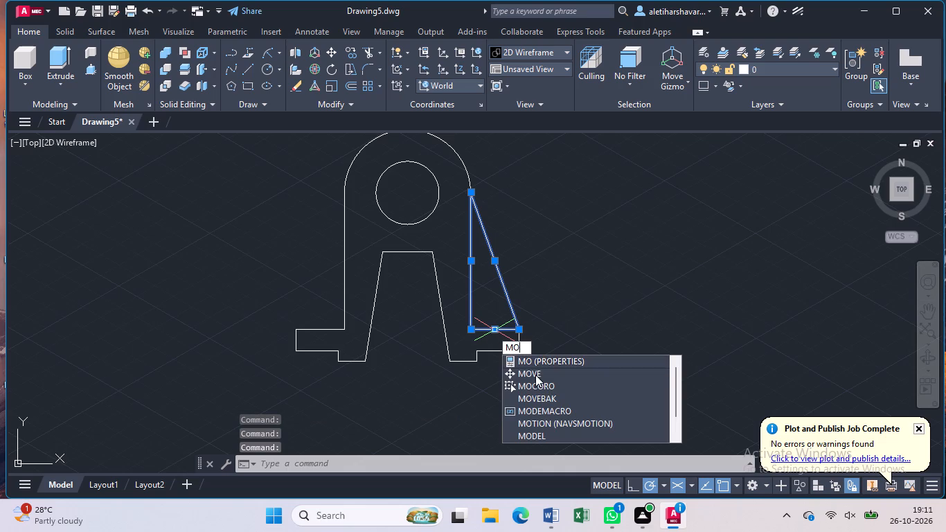
pyautogui.click(535, 375)
pyautogui.click(521, 330)
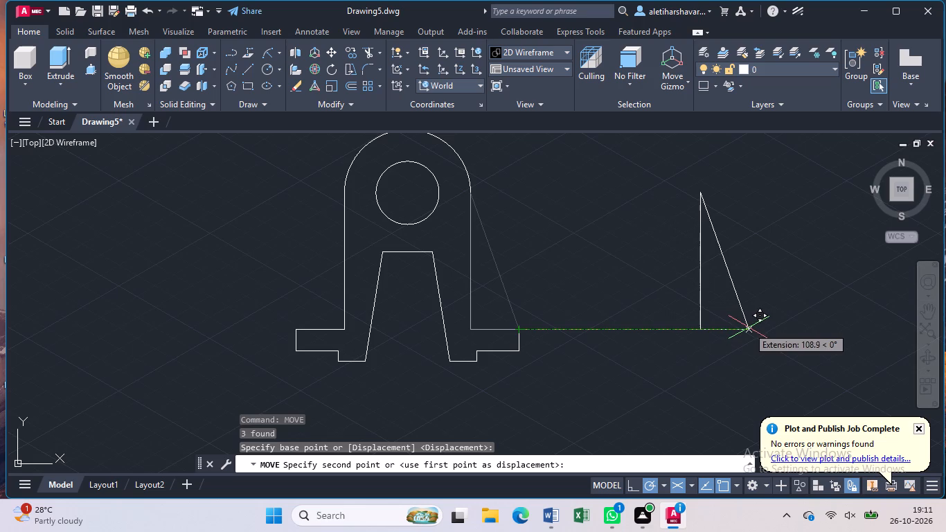
pyautogui.click(749, 328)
pyautogui.press('Escape')
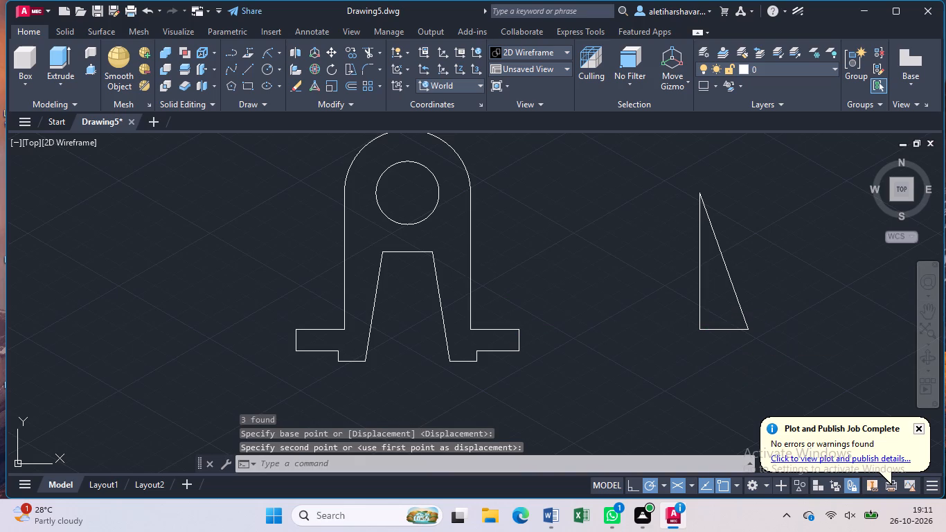
# Join the connected segments of the bracket's outline into one polyline.
pyautogui.moveTo(560, 347); pyautogui.dragTo(563, 364, button='middle')
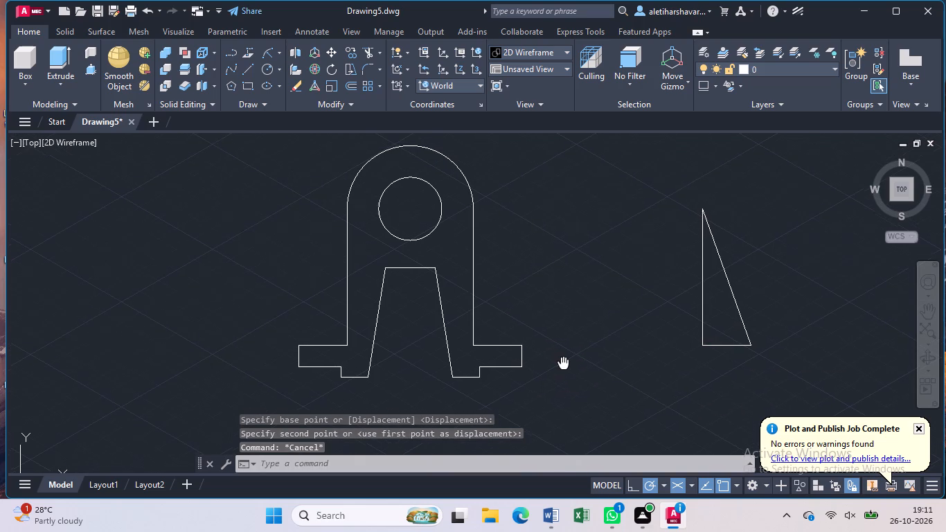
pyautogui.moveTo(563, 364); pyautogui.dragTo(564, 366, button='middle')
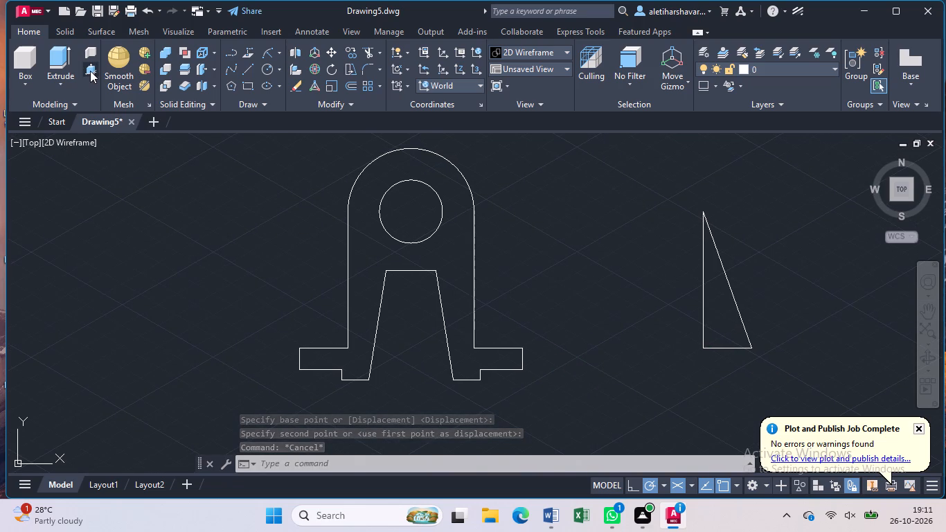
pyautogui.click(90, 71)
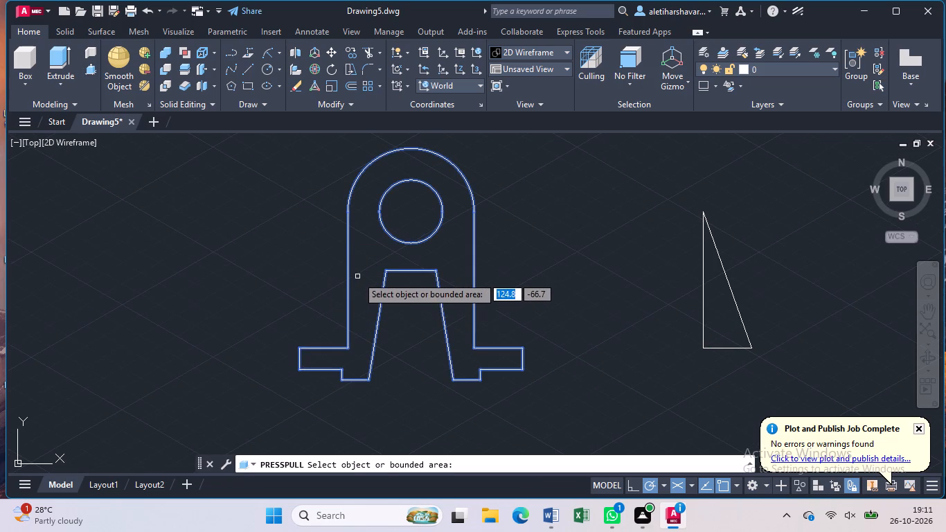
pyautogui.press('Escape')
pyautogui.click(544, 160)
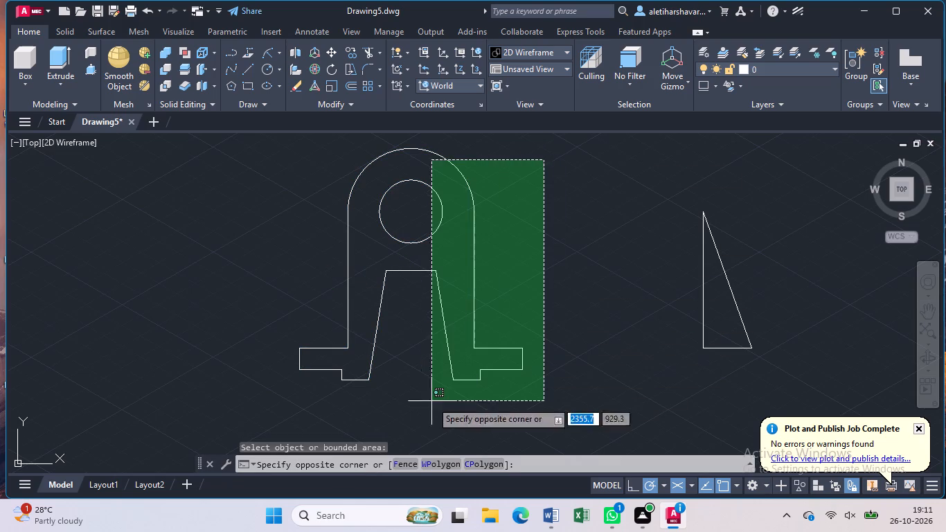
pyautogui.click(277, 396)
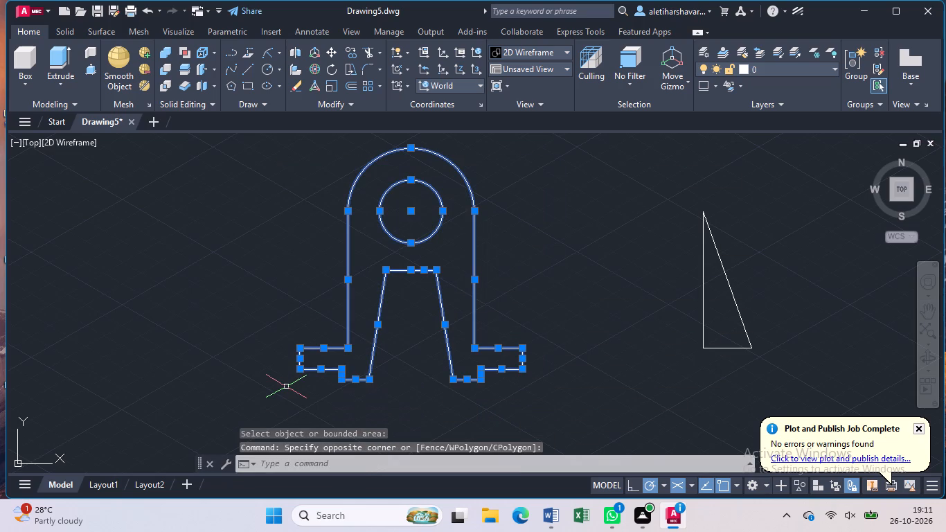
pyautogui.press('j')
pyautogui.press('Return')
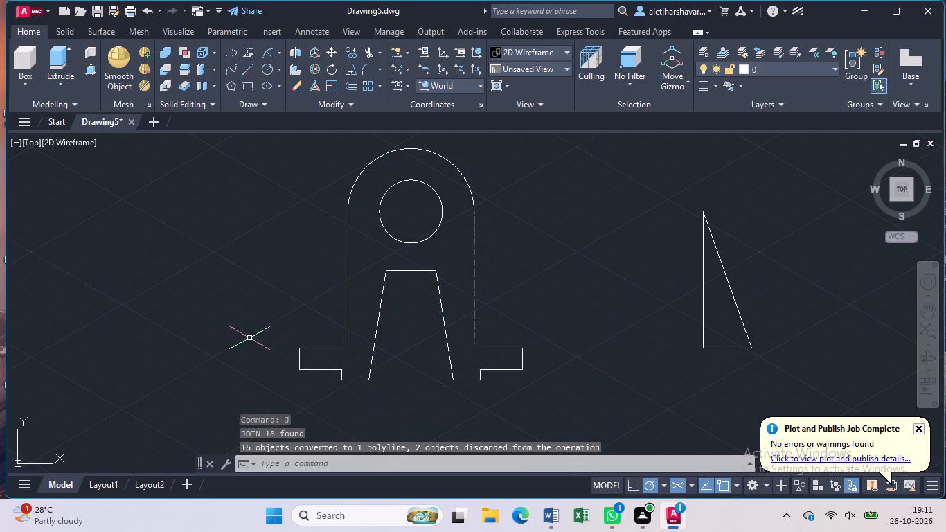
# Presspull the bracket area between the outer outline and the circular hole.
pyautogui.click(89, 64)
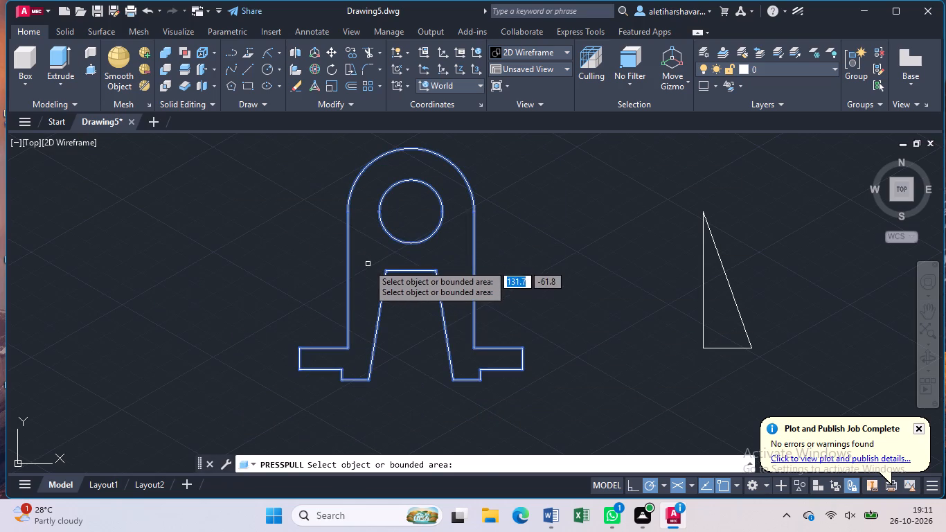
pyautogui.click(368, 264)
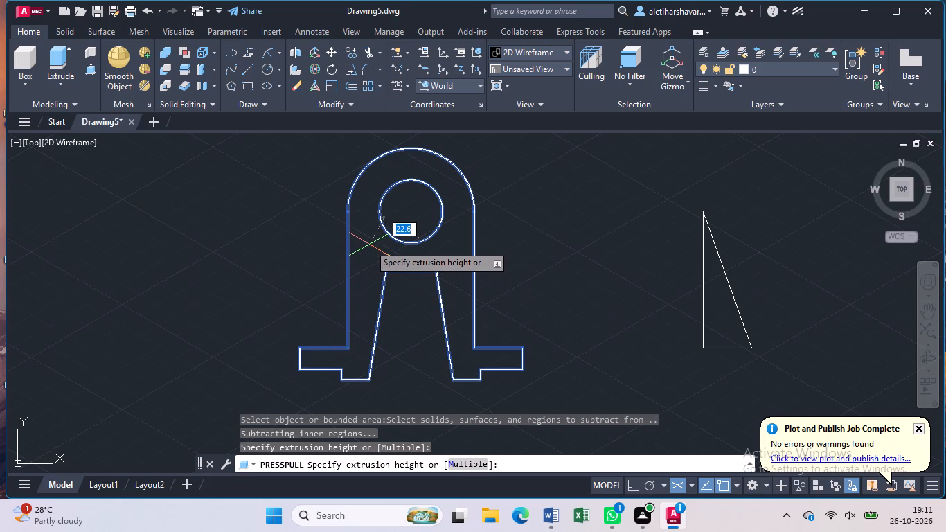
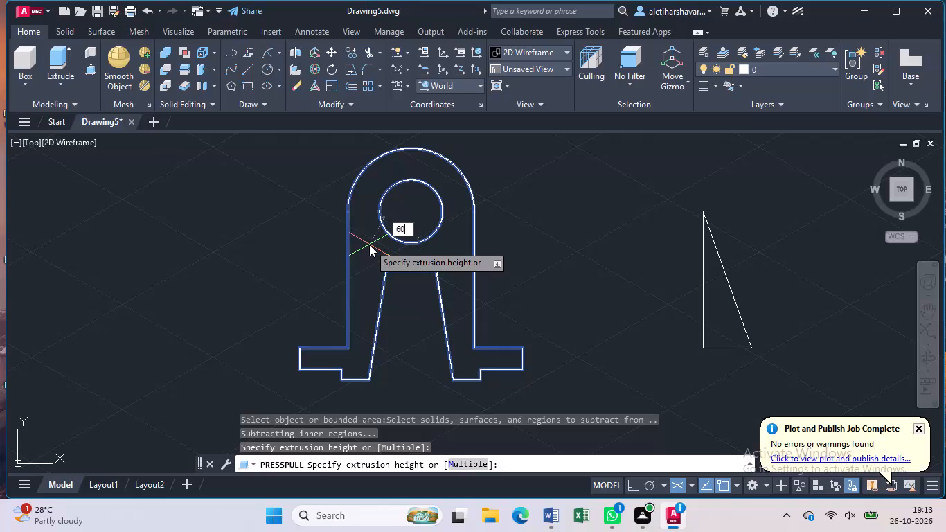
# Set the presspull height of the bracket area to 60 units and finish the extrusion.
pyautogui.press('Return')
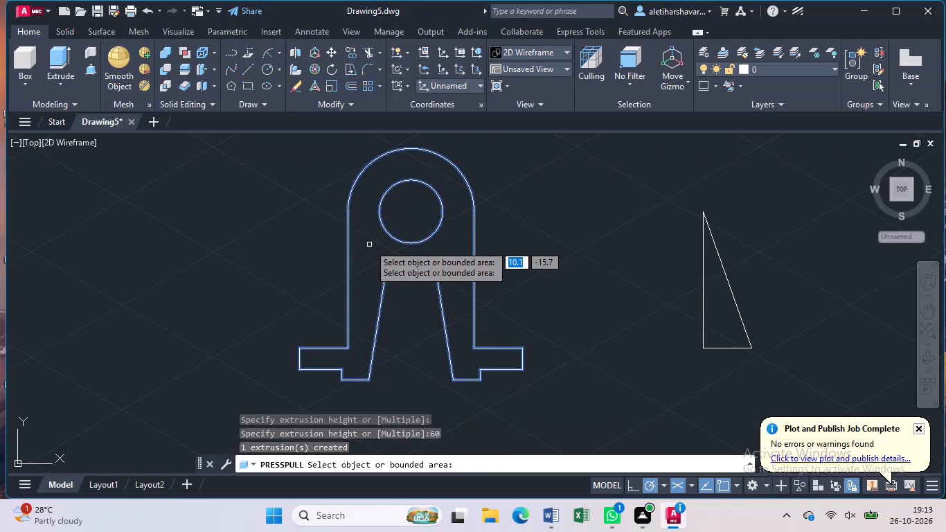
pyautogui.press('Escape')
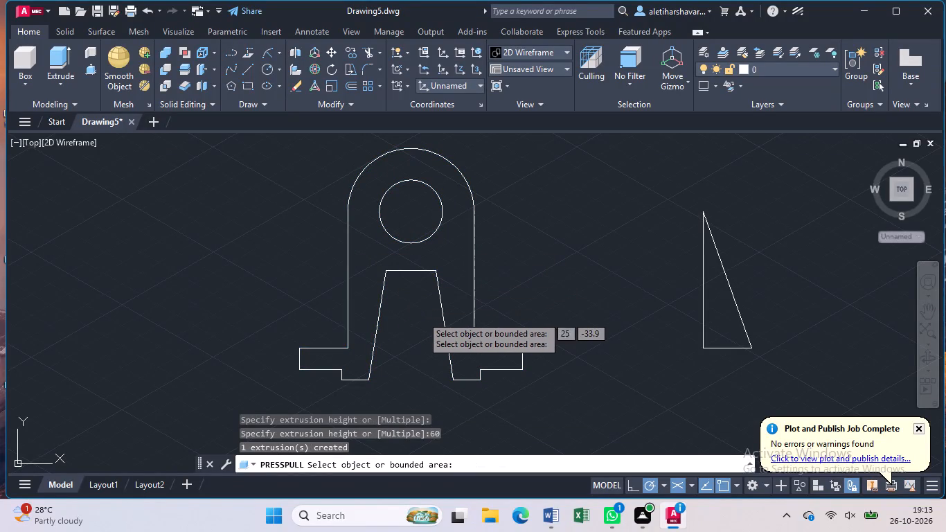
# Switch the model's visual style to Shaded.
pyautogui.click(90, 141)
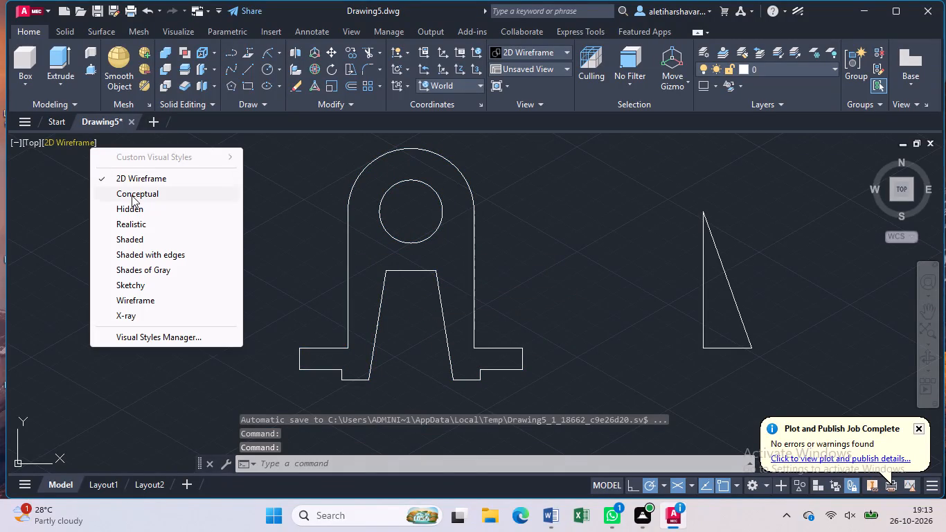
pyautogui.click(149, 239)
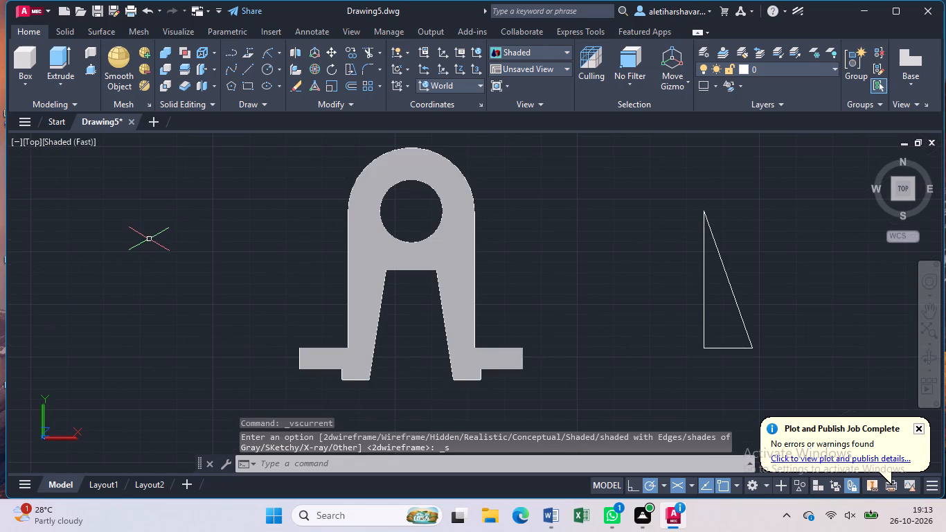
# Examine the extruded bracket in orbit and in the Top, Left, Front and SW, SE, NE and NW Isometric views.
pyautogui.click(929, 353)
pyautogui.moveTo(654, 373); pyautogui.dragTo(598, 385)
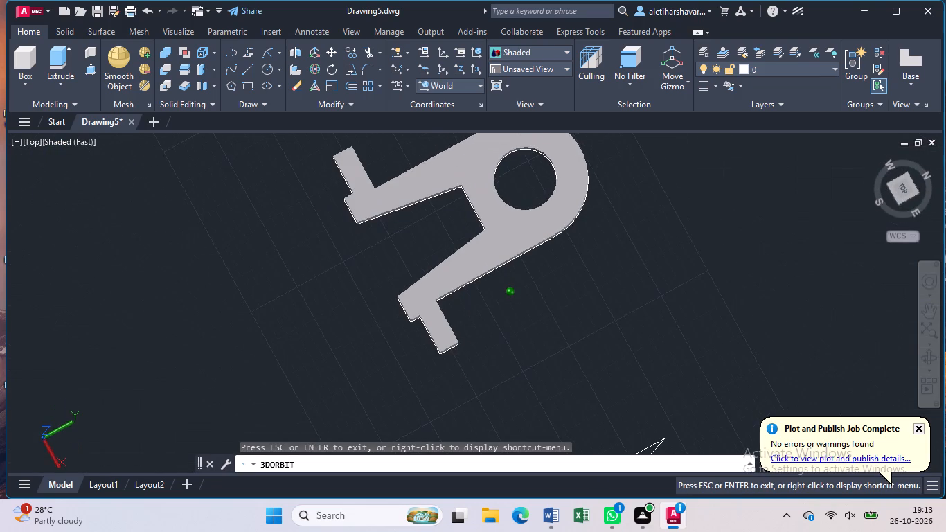
pyautogui.moveTo(598, 385); pyautogui.dragTo(663, 358)
pyautogui.press('Escape')
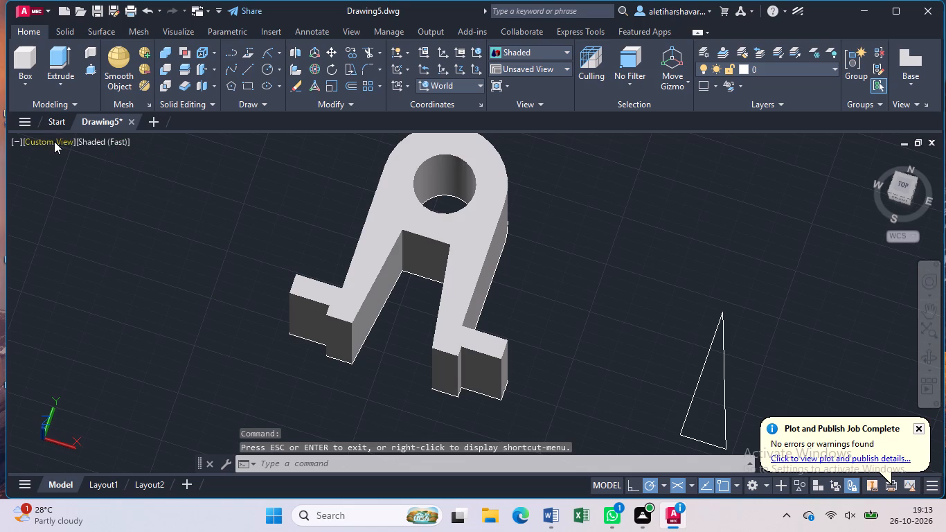
pyautogui.click(46, 143)
pyautogui.click(92, 181)
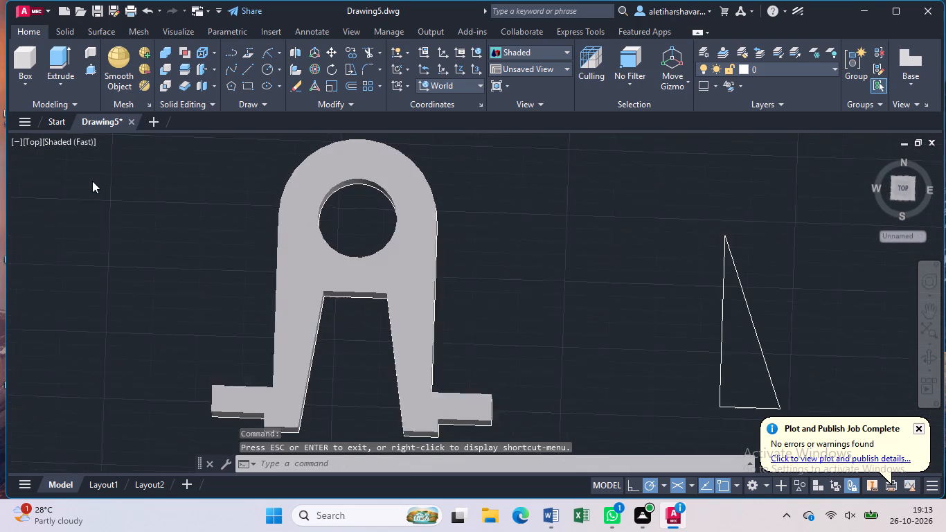
pyautogui.click(33, 143)
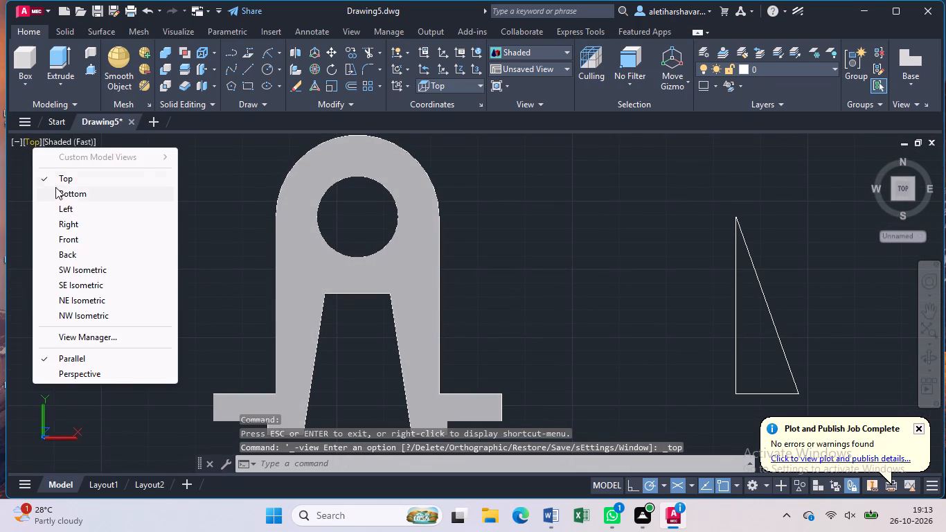
pyautogui.click(72, 211)
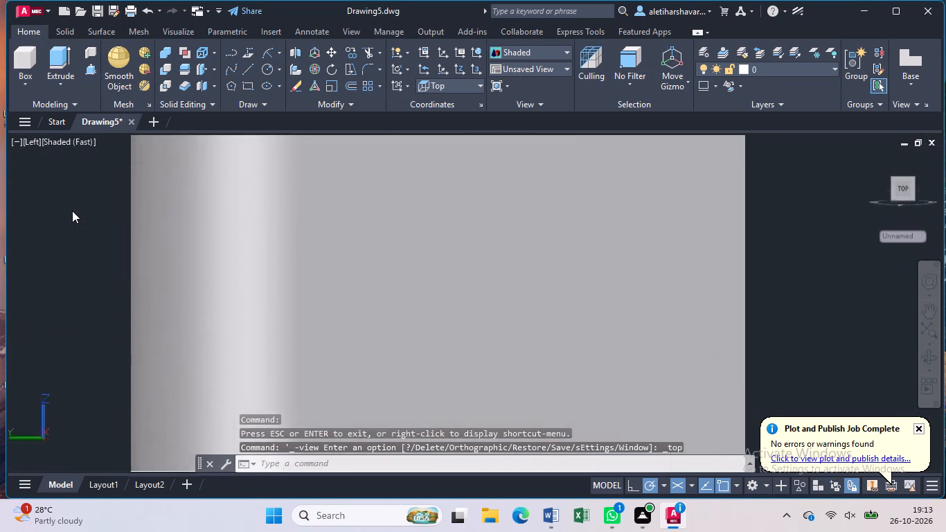
pyautogui.click(34, 142)
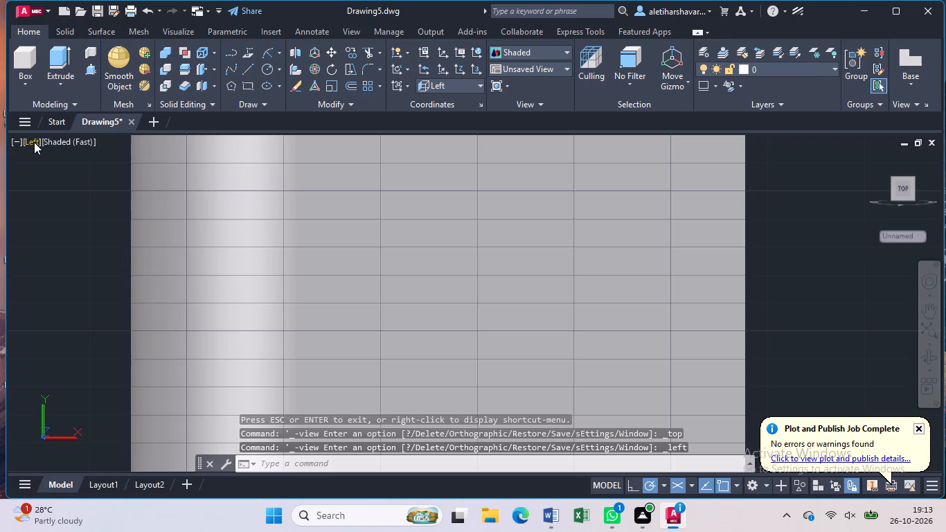
pyautogui.click(84, 242)
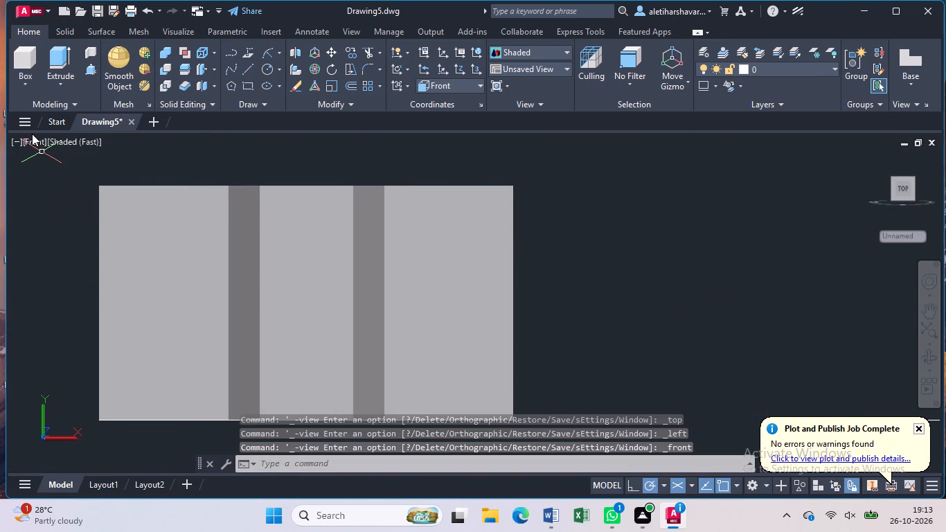
pyautogui.click(31, 142)
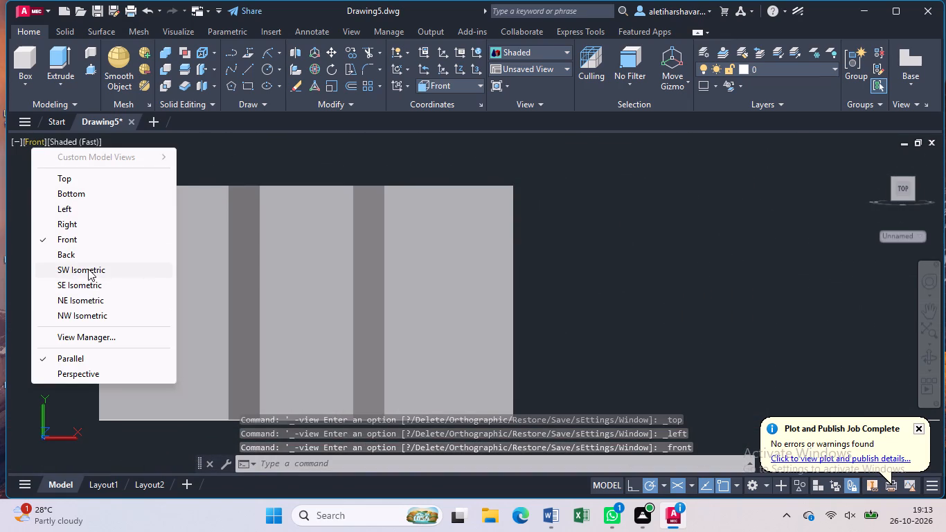
pyautogui.click(88, 269)
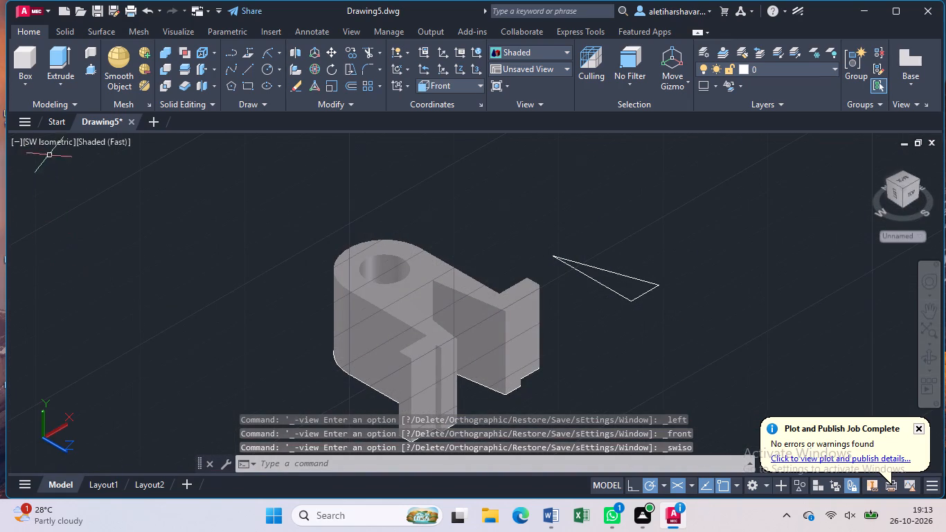
pyautogui.click(50, 140)
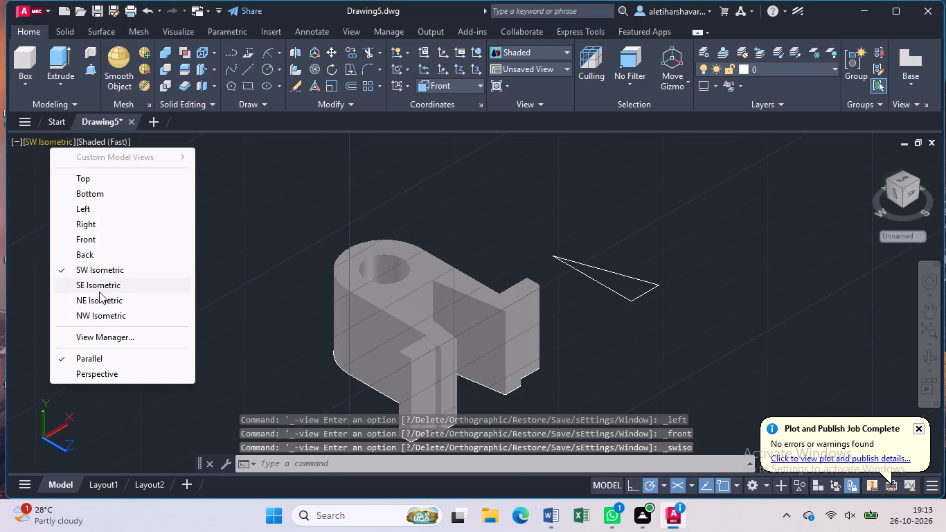
pyautogui.click(99, 292)
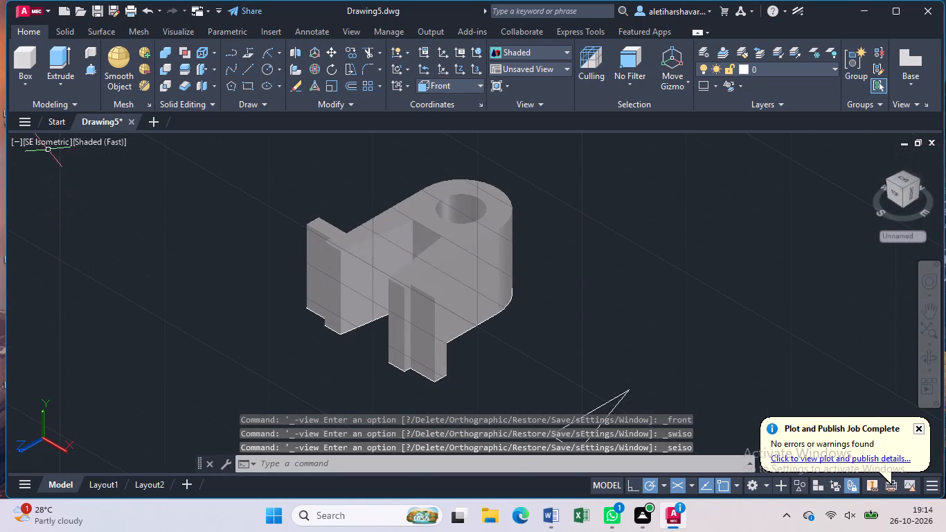
pyautogui.click(47, 143)
pyautogui.click(89, 299)
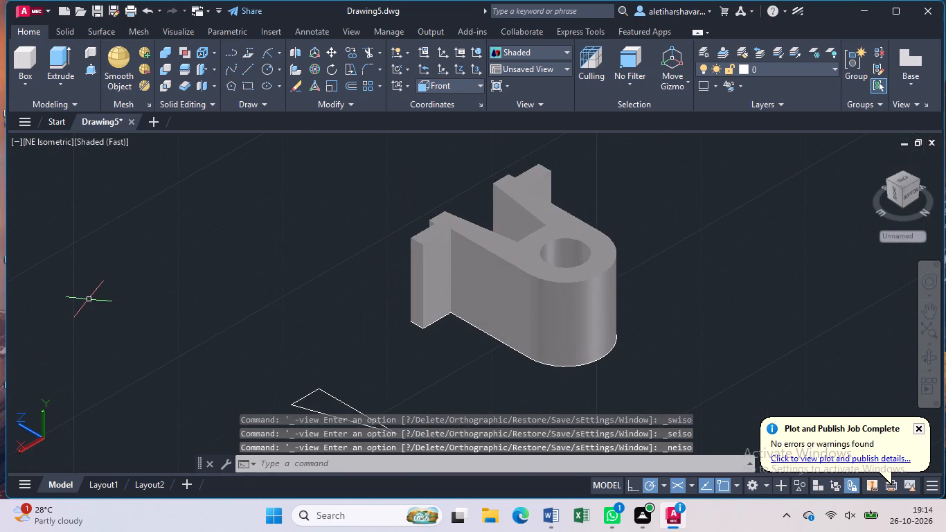
pyautogui.click(46, 143)
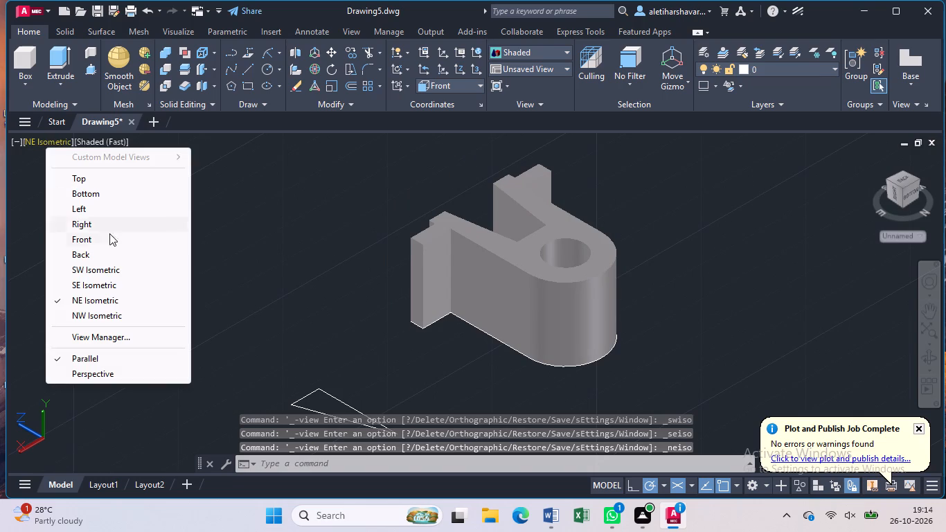
pyautogui.click(121, 320)
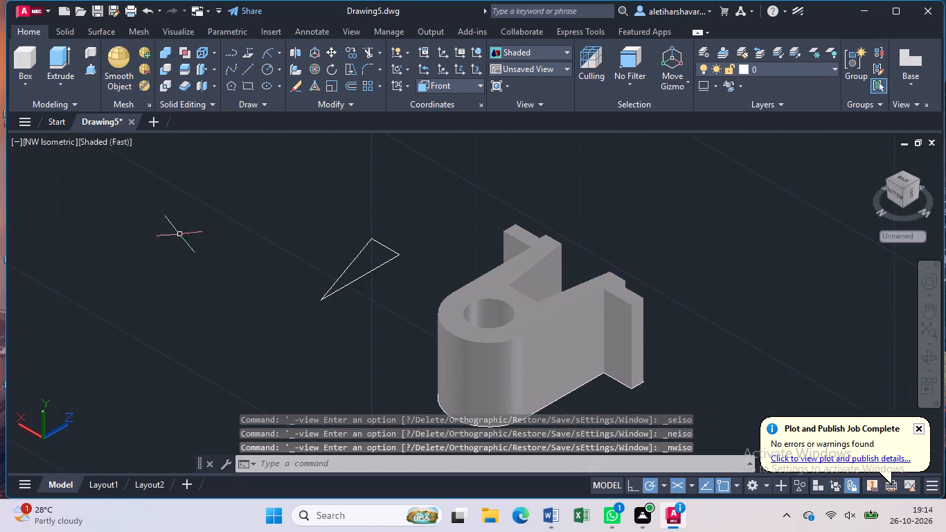
# Orbit around the bracket to examine its profile face, circular hole and extruded depth alongside the triangle.
pyautogui.moveTo(402, 353); pyautogui.dragTo(423, 305)
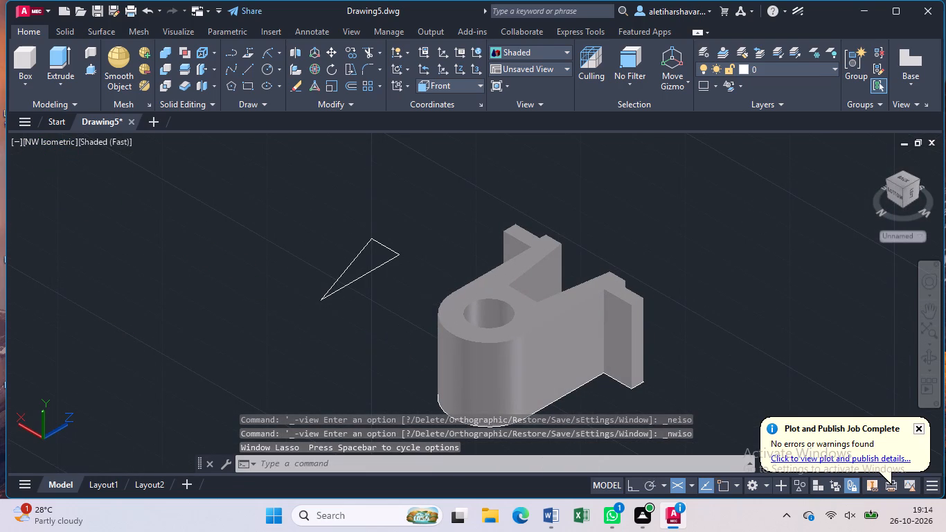
pyautogui.click(933, 358)
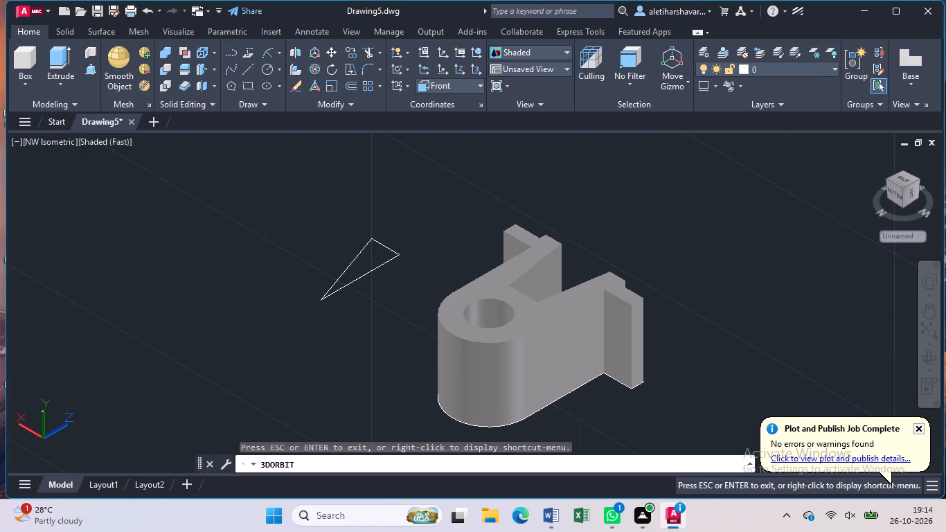
pyautogui.moveTo(674, 400); pyautogui.dragTo(760, 290)
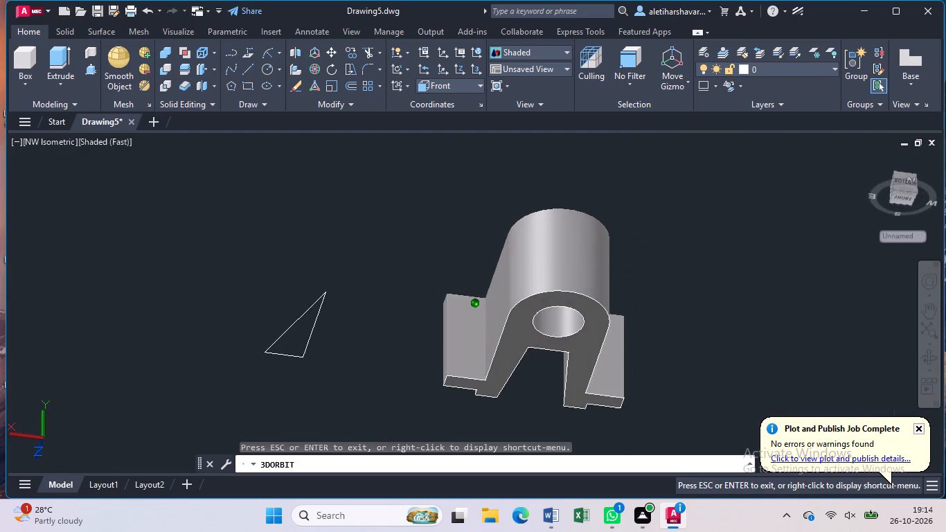
pyautogui.moveTo(760, 290); pyautogui.dragTo(732, 245)
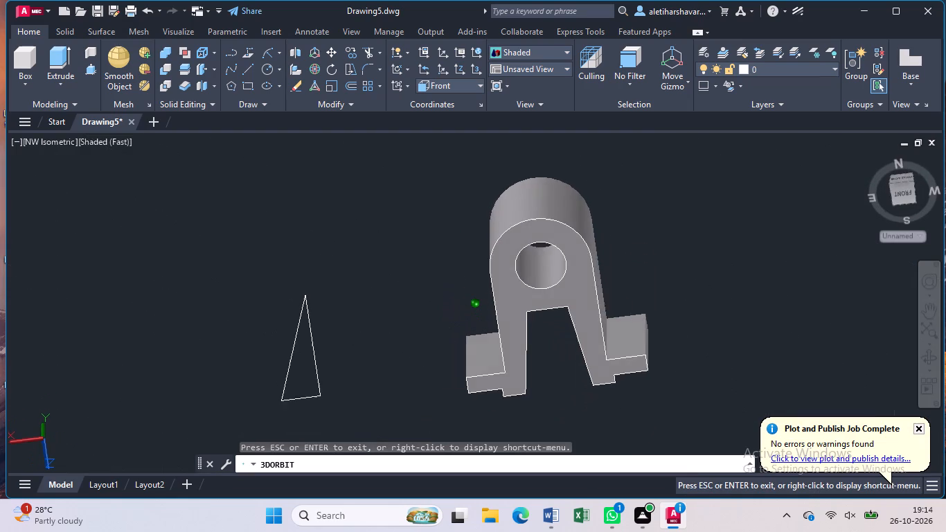
pyautogui.moveTo(732, 245); pyautogui.dragTo(749, 239)
pyautogui.moveTo(585, 414); pyautogui.dragTo(613, 402)
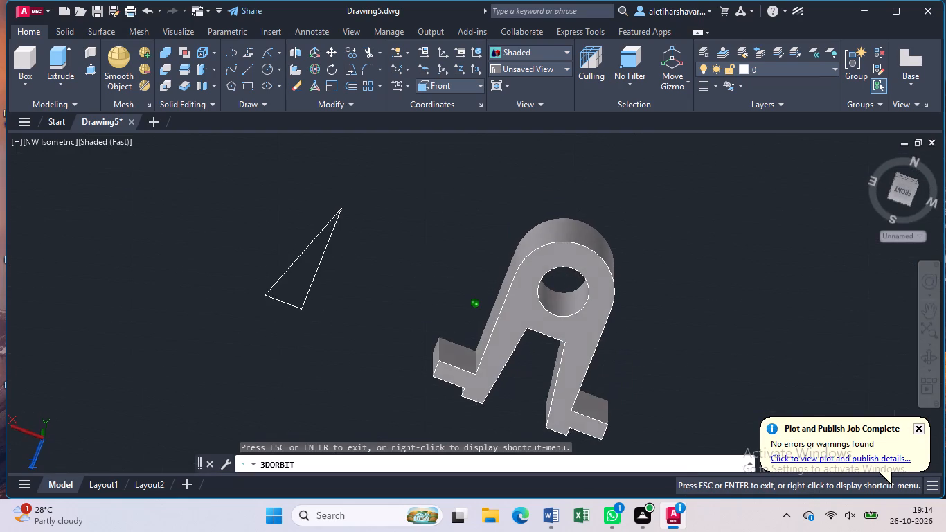
pyautogui.moveTo(613, 402); pyautogui.dragTo(567, 418)
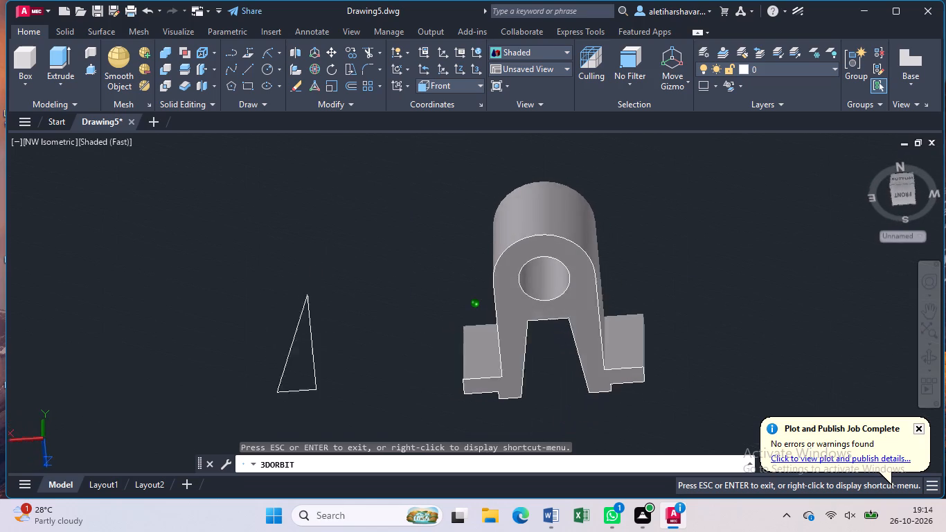
pyautogui.moveTo(567, 418); pyautogui.dragTo(562, 381)
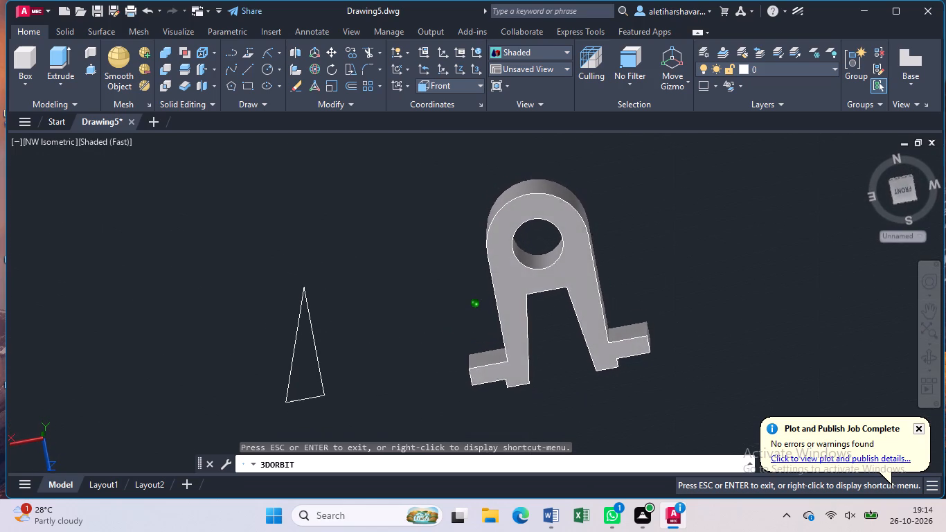
pyautogui.moveTo(562, 381); pyautogui.dragTo(569, 370)
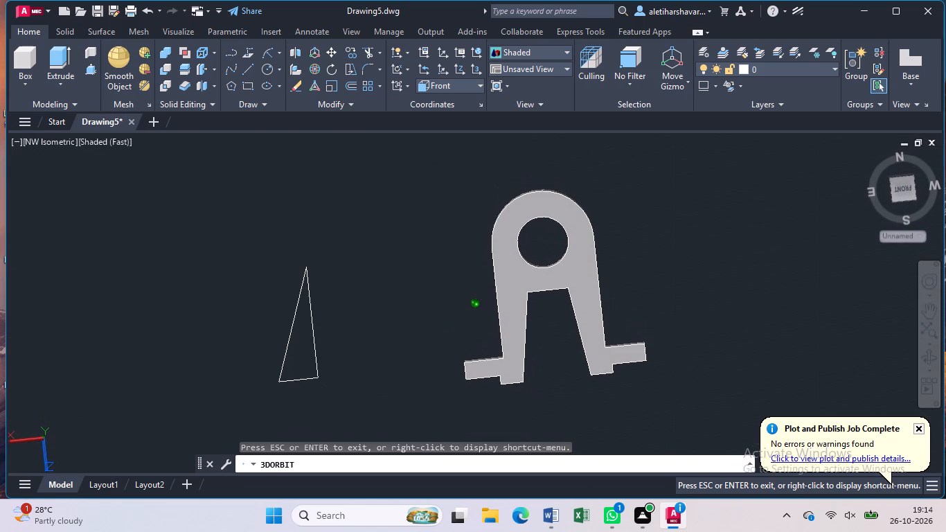
pyautogui.moveTo(569, 370); pyautogui.dragTo(574, 362)
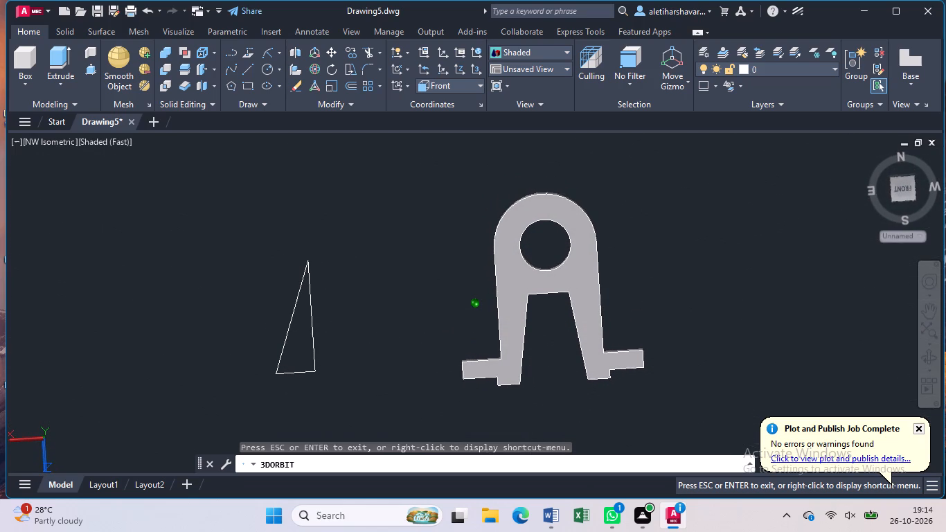
pyautogui.moveTo(574, 362); pyautogui.dragTo(577, 350)
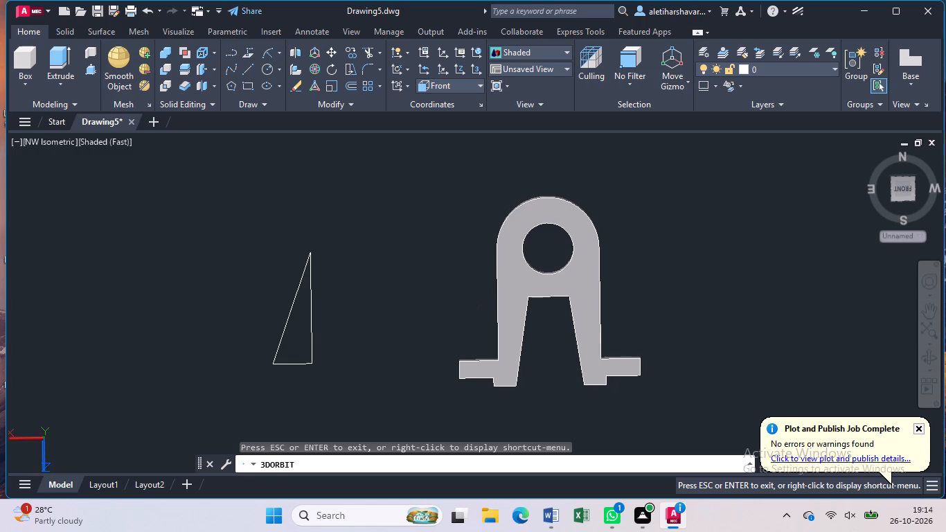
pyautogui.moveTo(546, 367); pyautogui.dragTo(587, 341)
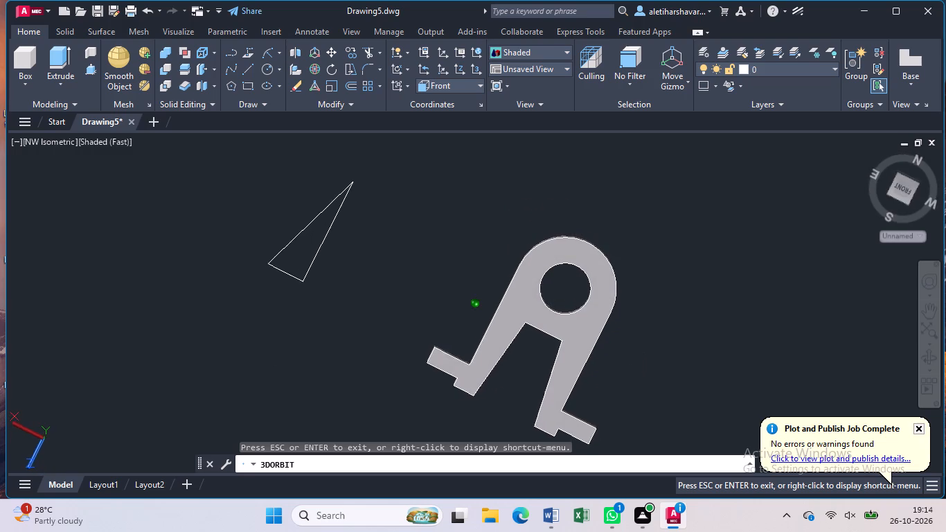
pyautogui.moveTo(587, 341); pyautogui.dragTo(542, 330)
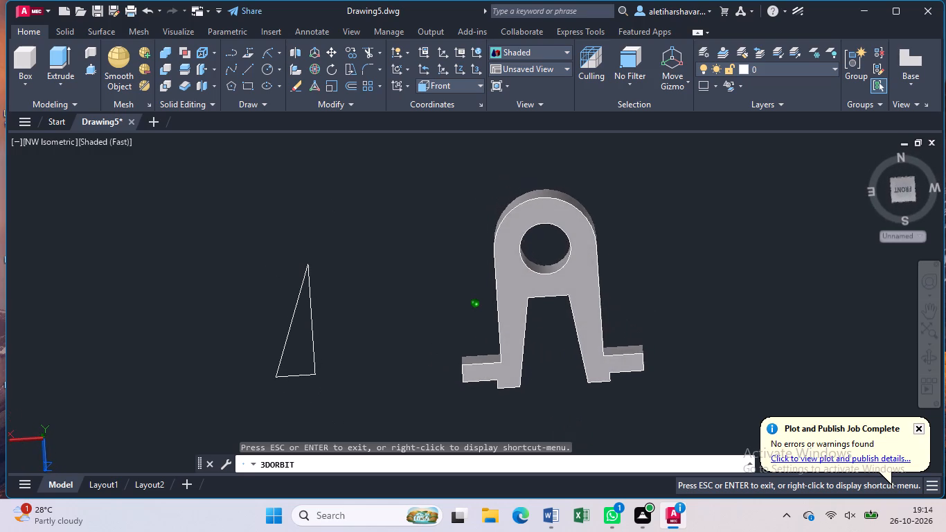
pyautogui.moveTo(542, 330); pyautogui.dragTo(543, 323)
pyautogui.press('Escape')
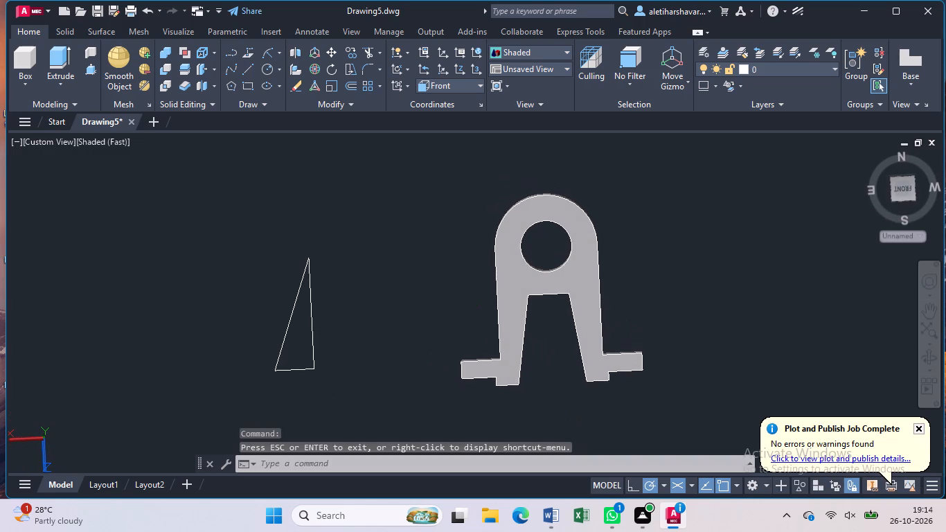
# Return the model to the Top view with both the whole bracket and the triangle in sight.
pyautogui.click(33, 142)
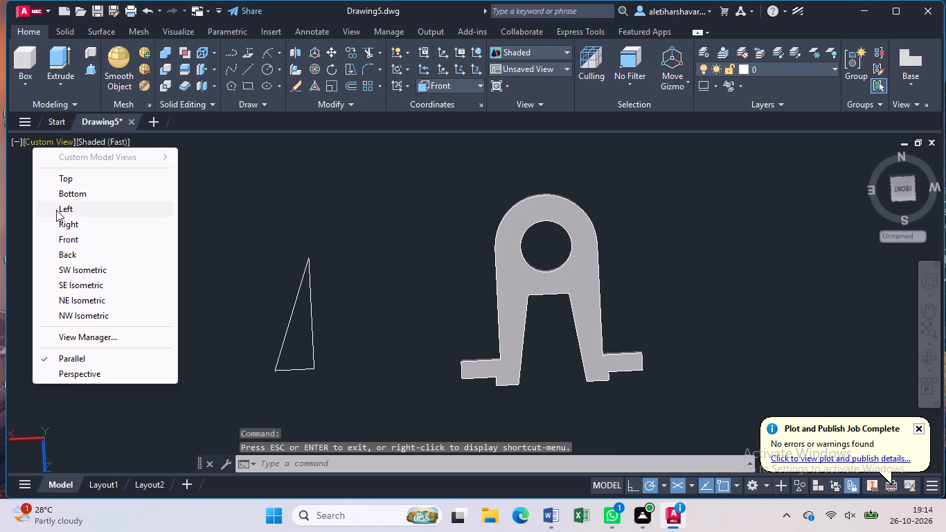
pyautogui.click(74, 180)
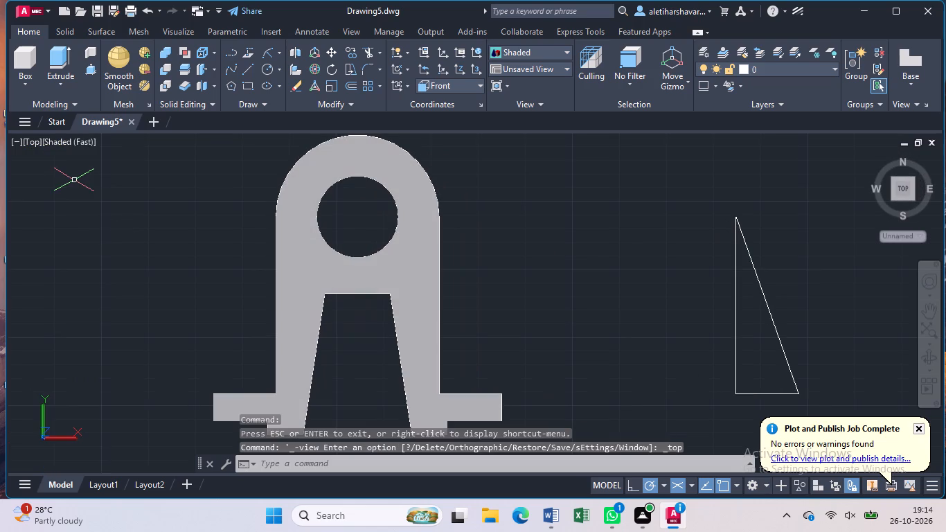
pyautogui.scroll(-1, 402, 382)
pyautogui.moveTo(403, 382); pyautogui.dragTo(400, 328, button='middle')
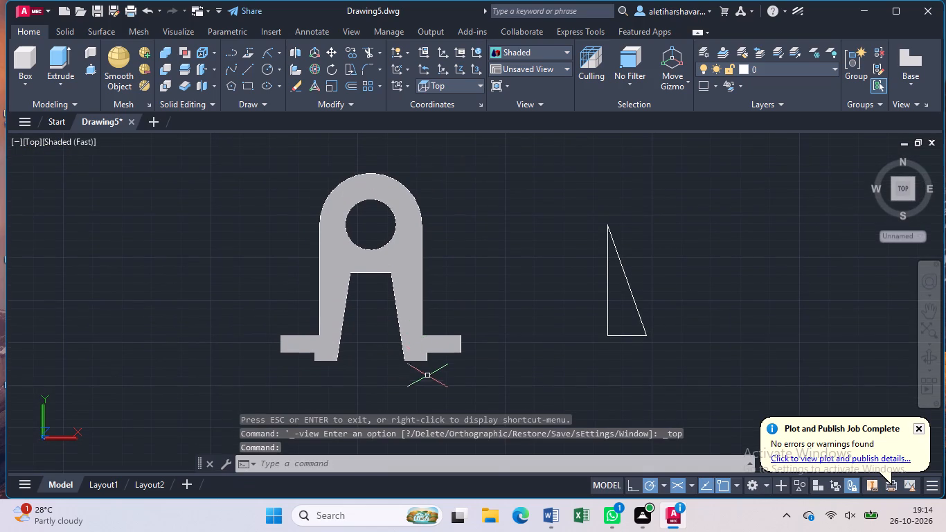
pyautogui.click(424, 380)
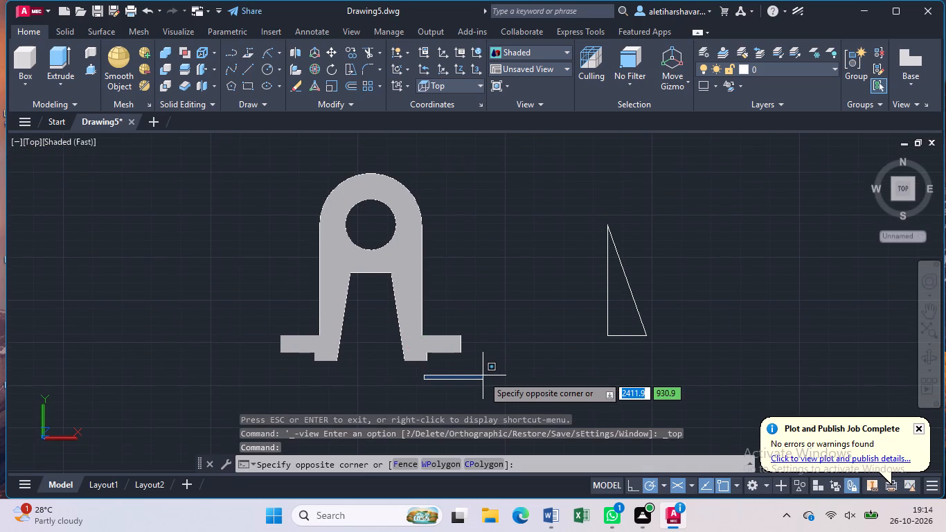
# Orbit around the bracket and triangle to examine the solid's depth, side faces and stepped feet.
pyautogui.press('Escape')
pyautogui.click(925, 357)
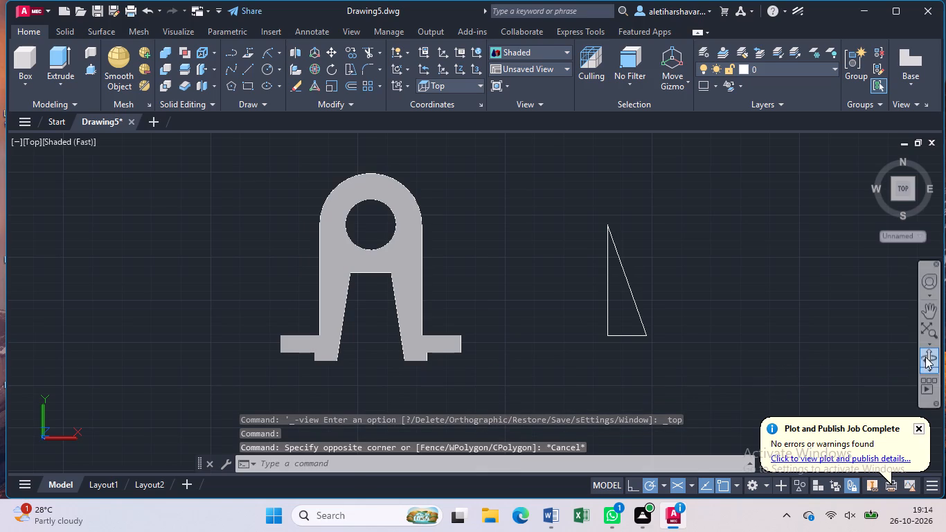
pyautogui.moveTo(440, 405); pyautogui.dragTo(420, 411)
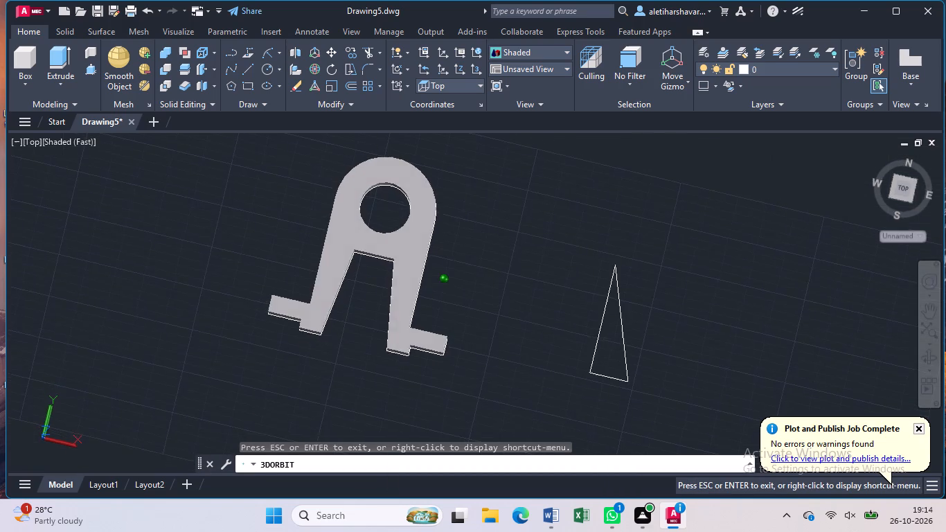
pyautogui.moveTo(420, 411); pyautogui.dragTo(440, 426)
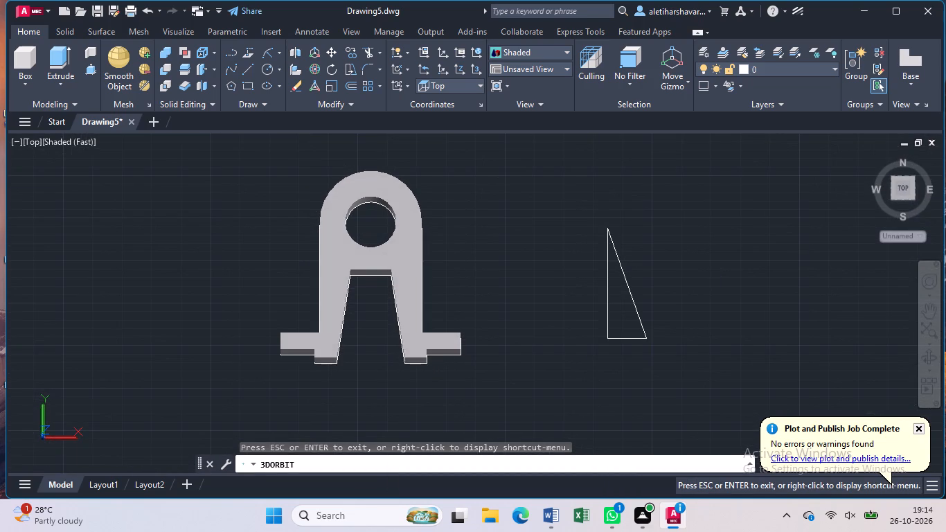
pyautogui.moveTo(428, 348); pyautogui.dragTo(355, 366)
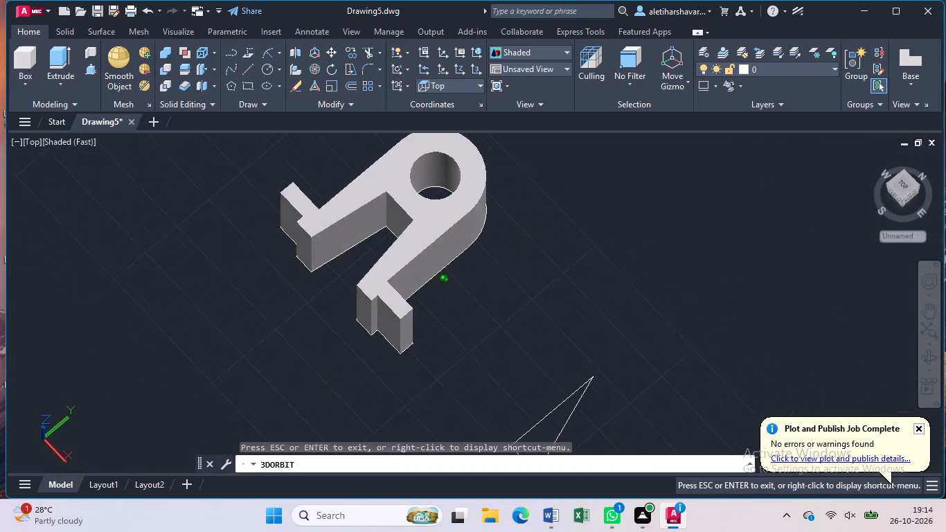
pyautogui.moveTo(355, 366); pyautogui.dragTo(295, 295)
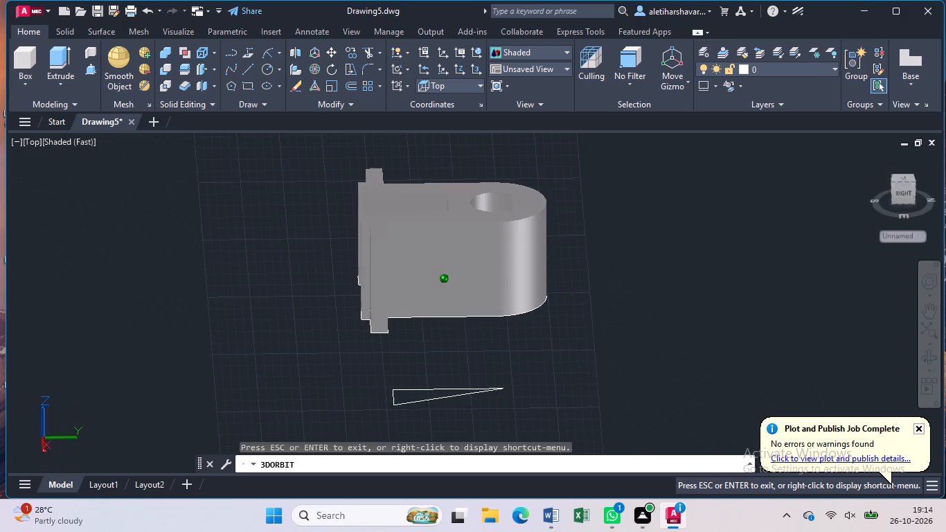
pyautogui.moveTo(295, 295); pyautogui.dragTo(296, 316)
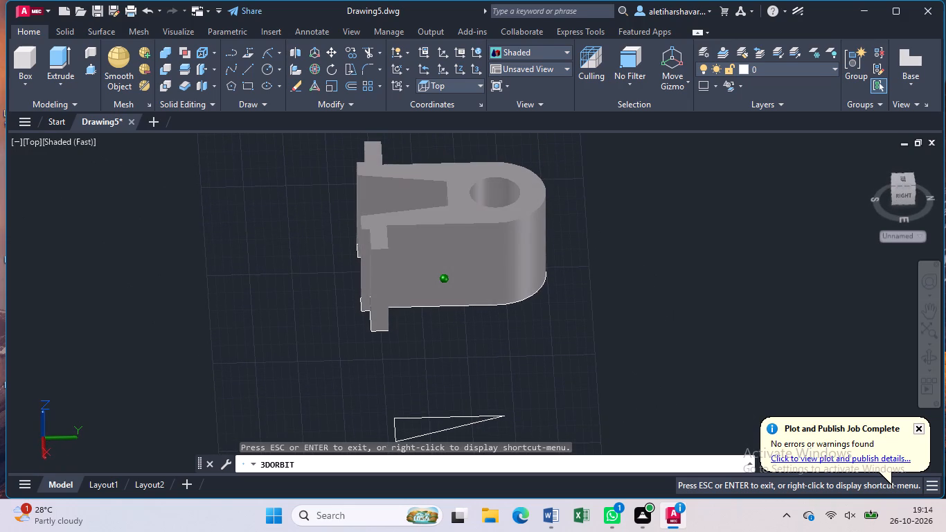
pyautogui.moveTo(296, 316); pyautogui.dragTo(296, 317)
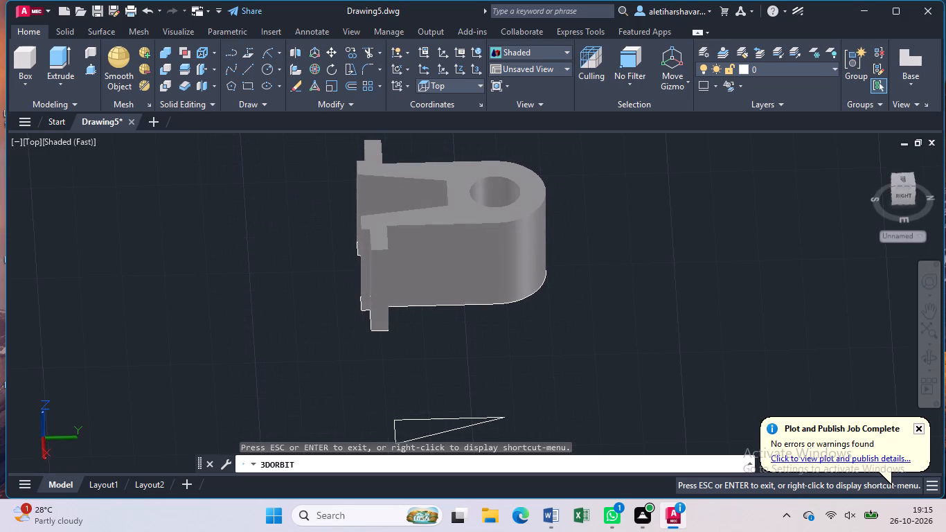
pyautogui.press('Escape')
pyautogui.moveTo(296, 317); pyautogui.dragTo(296, 318)
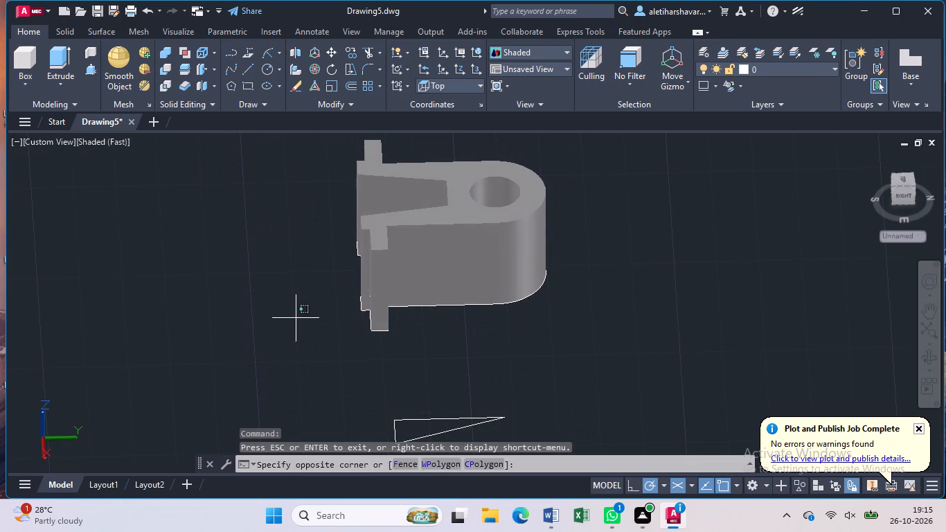
pyautogui.moveTo(296, 318); pyautogui.dragTo(264, 279)
pyautogui.press('Escape')
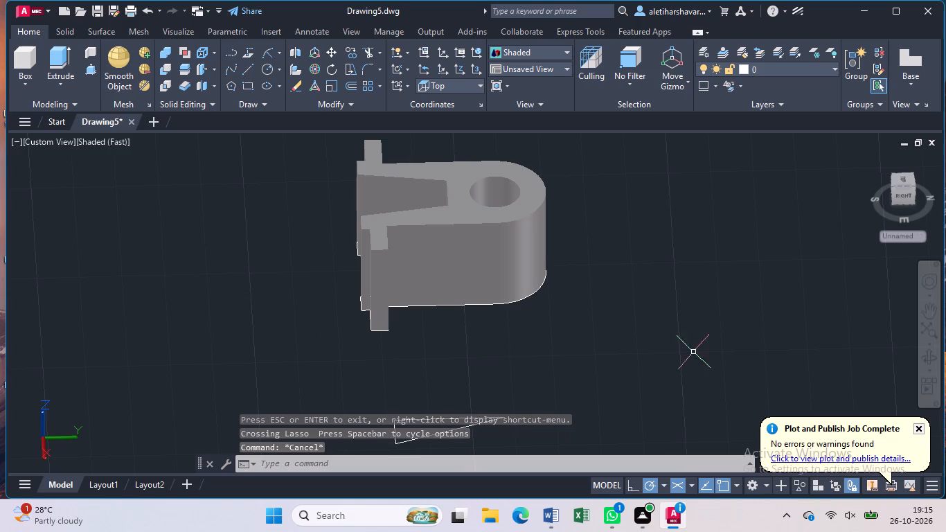
# Draw a 25-unit line along the extrusion direction from the bottom inner corner where the bracket's foot meets its side, facing the triangle.
pyautogui.click(928, 351)
pyautogui.moveTo(440, 340); pyautogui.dragTo(431, 322)
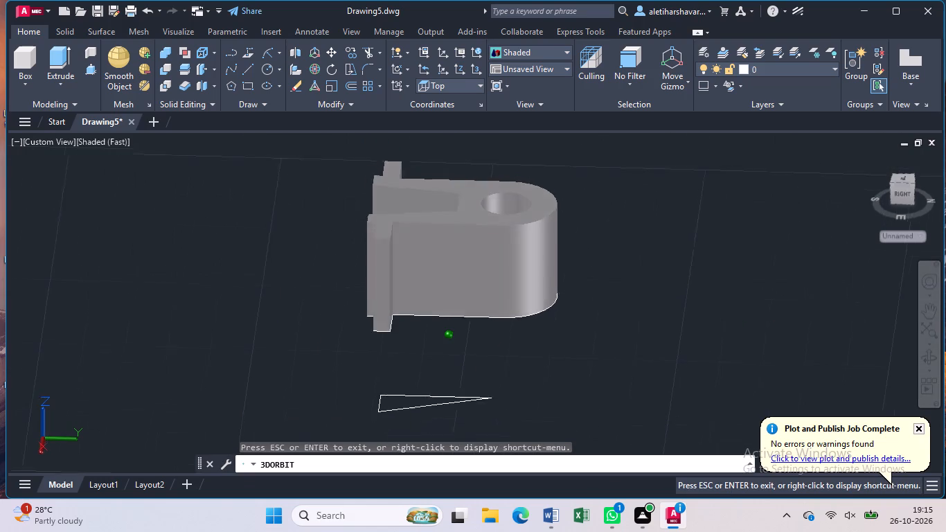
pyautogui.moveTo(431, 322); pyautogui.dragTo(374, 300)
pyautogui.press('Escape')
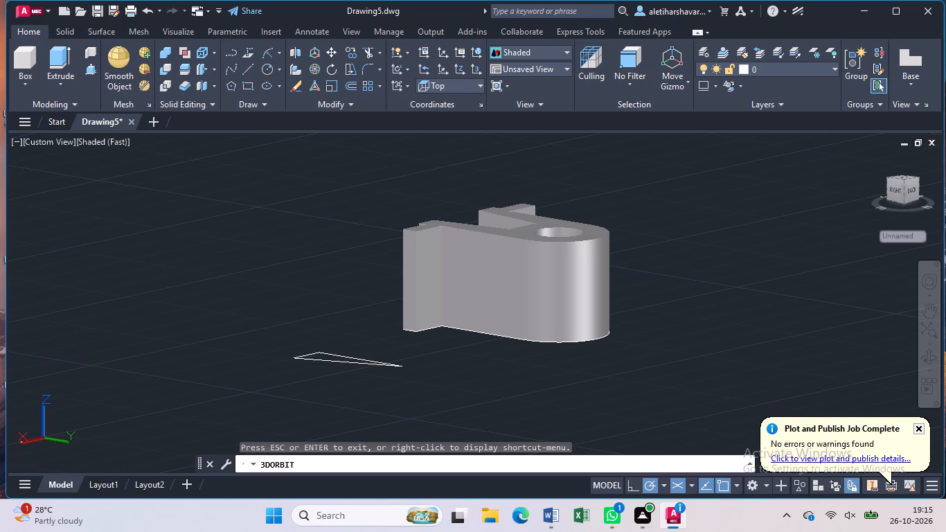
pyautogui.press('l')
pyautogui.press('Return')
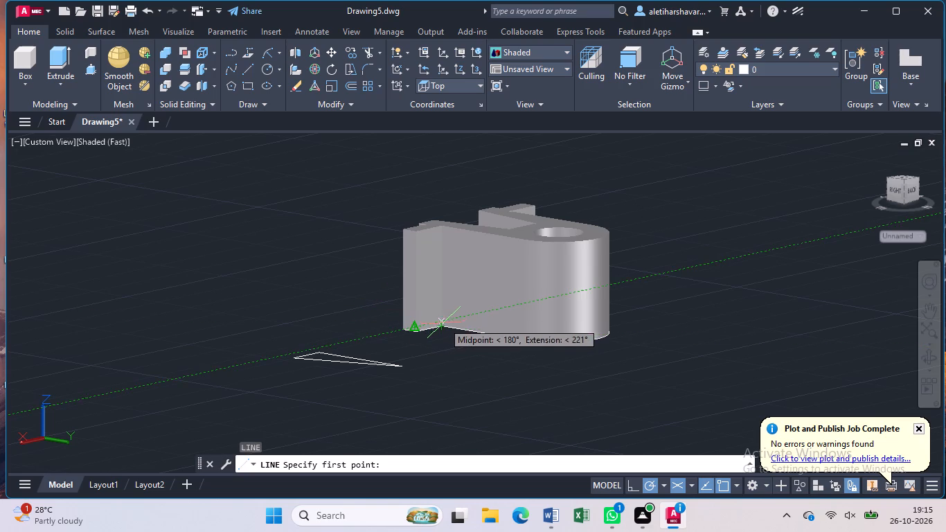
pyautogui.click(443, 325)
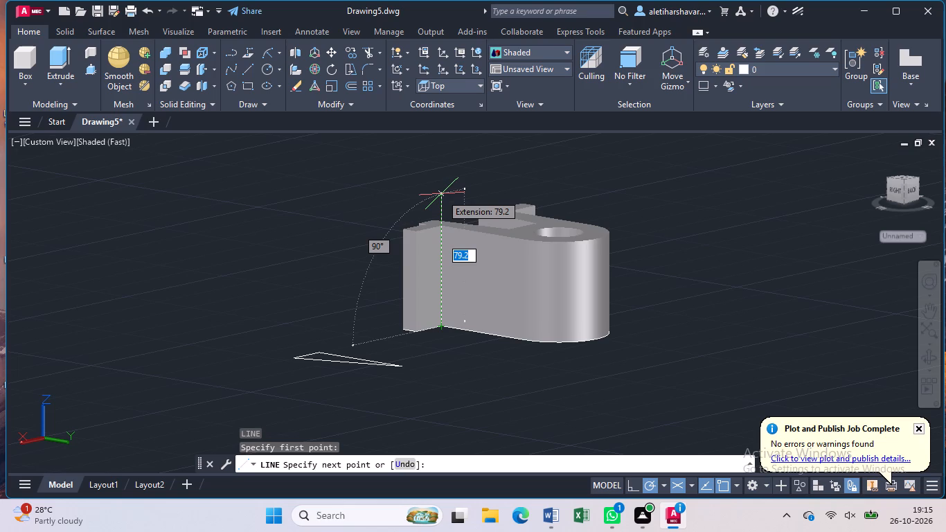
pyautogui.press('2')
pyautogui.press('5')
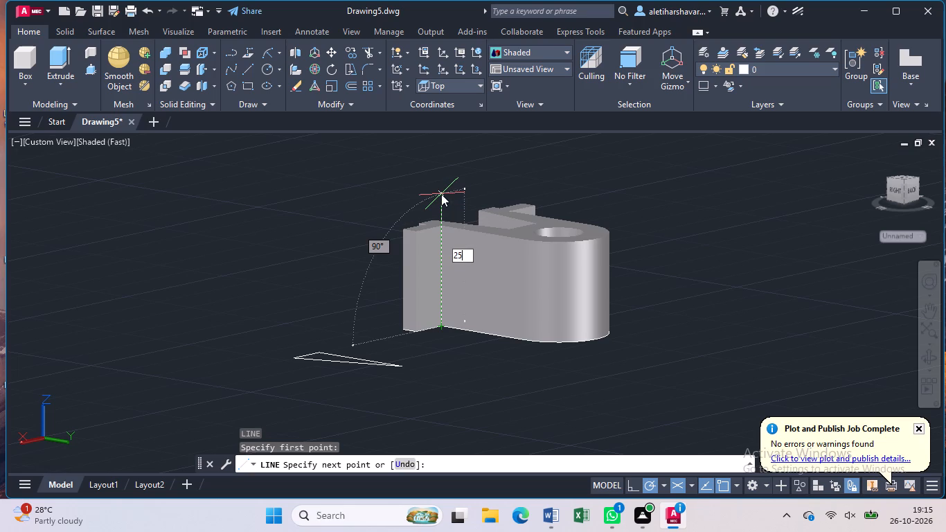
pyautogui.press('Return')
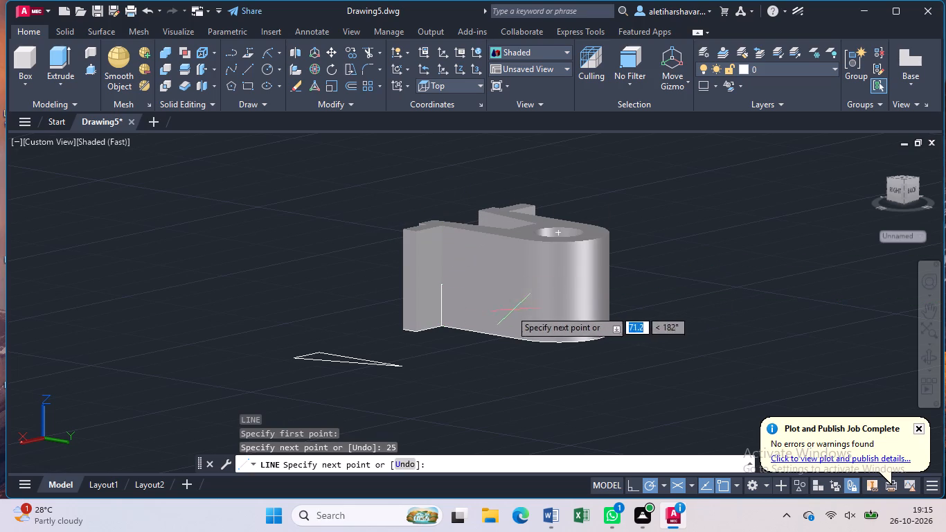
pyautogui.press('Escape')
pyautogui.press('Escape')
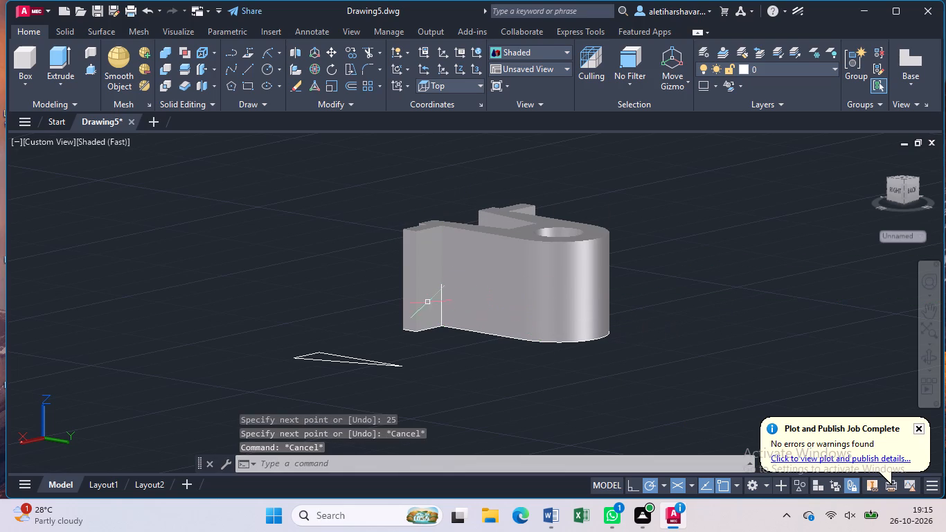
# Join the triangle's three lines into a single polyline.
pyautogui.scroll(2, 321, 351)
pyautogui.click(319, 355)
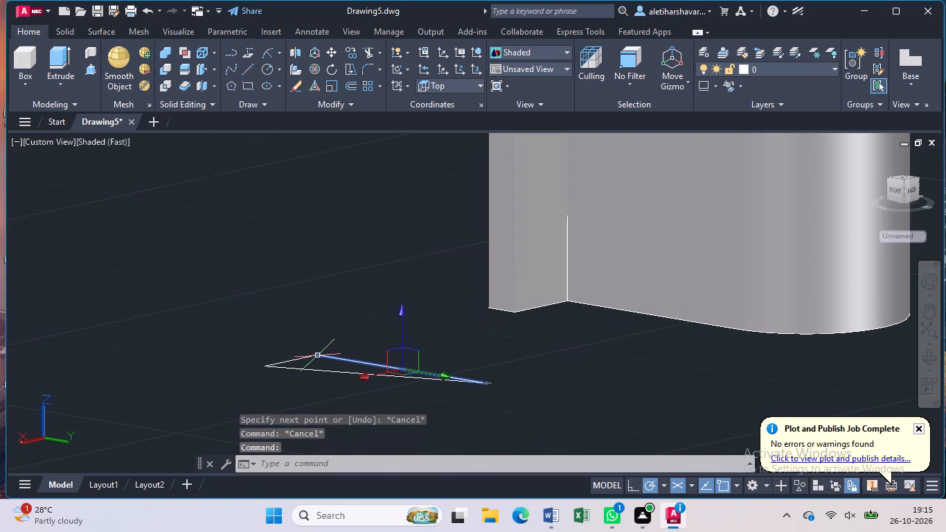
pyautogui.click(299, 357)
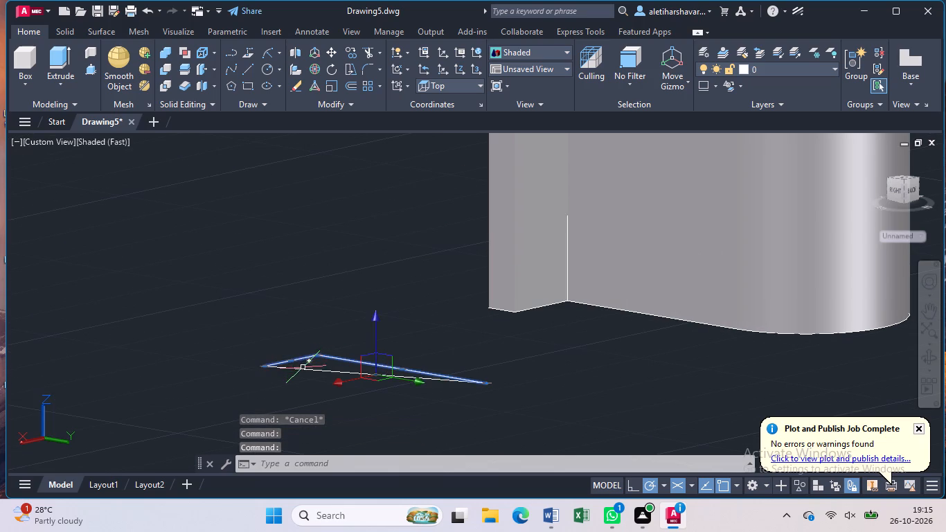
pyautogui.click(303, 369)
pyautogui.press('j')
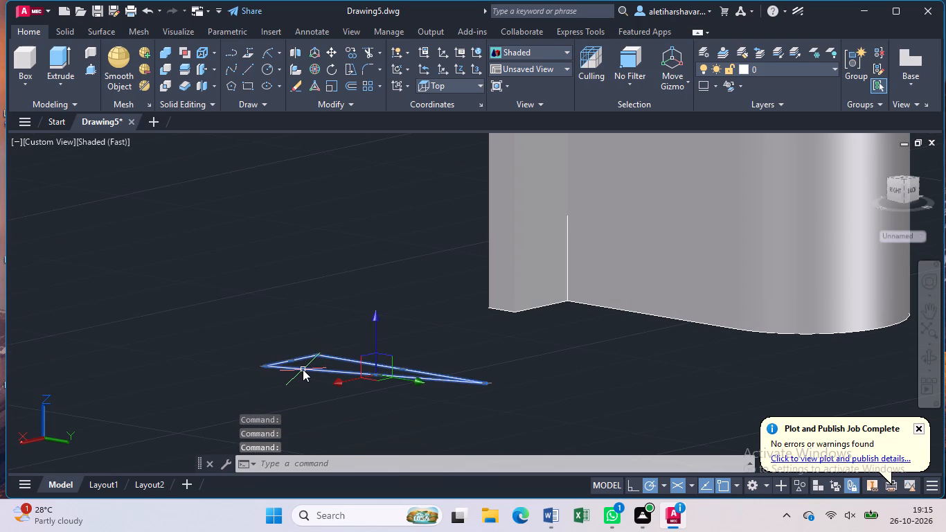
pyautogui.press('Return')
# Move the triangle by its right-angle corner to the upper end of the 25-unit line on the bracket.
pyautogui.scroll(2, 310, 353)
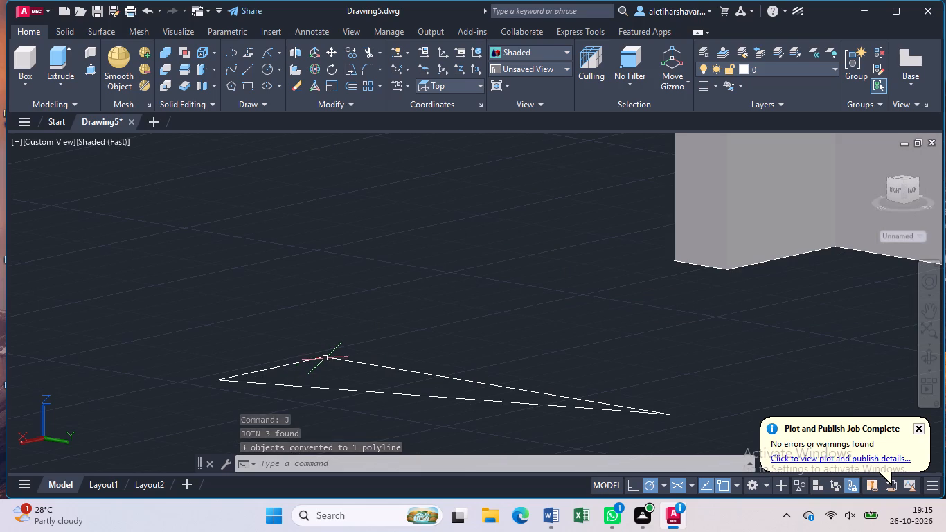
pyautogui.click(325, 358)
pyautogui.write('mo')
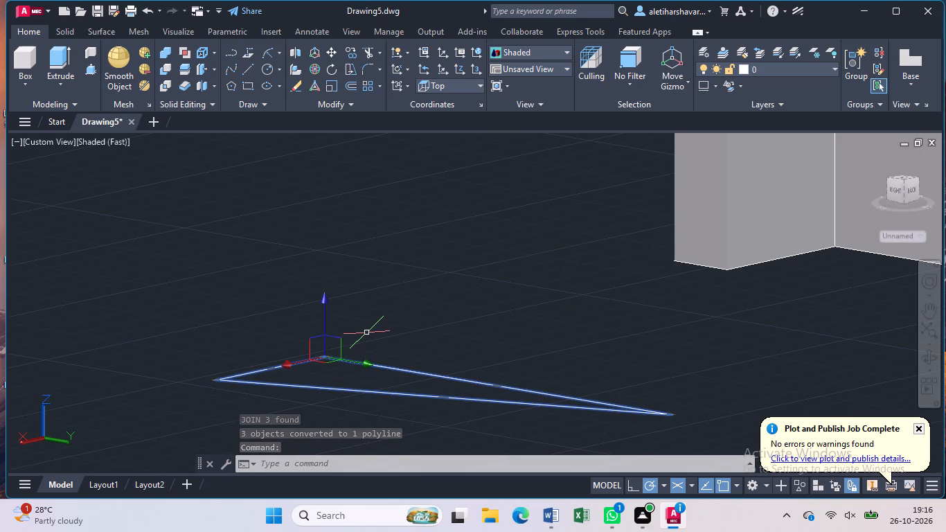
pyautogui.write('mo')
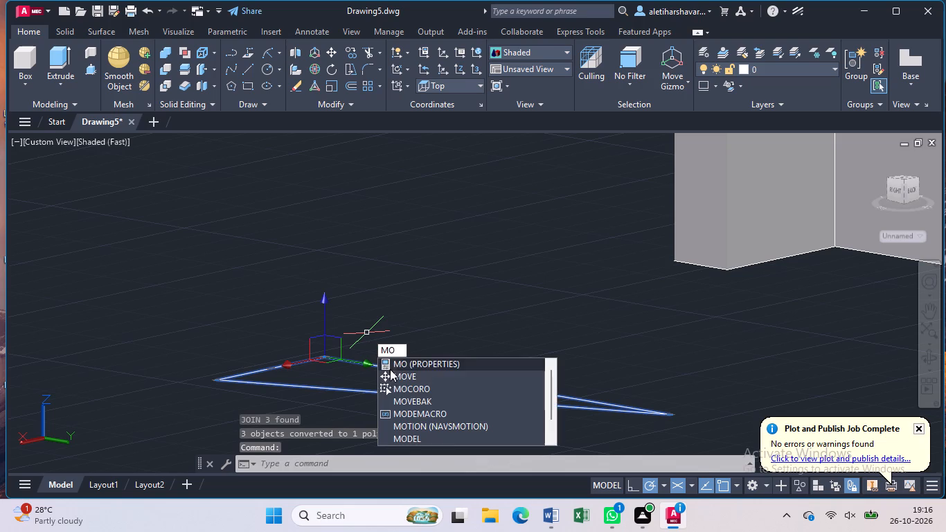
pyautogui.click(396, 376)
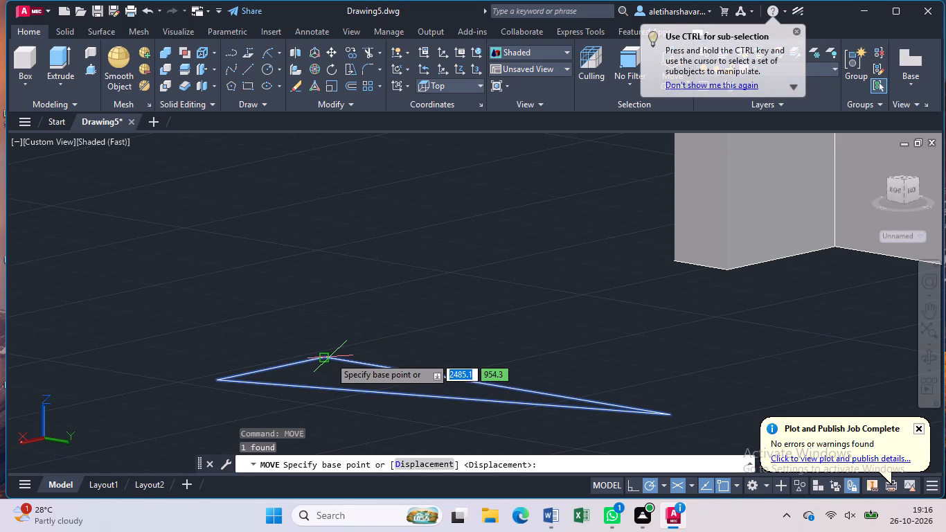
pyautogui.click(330, 357)
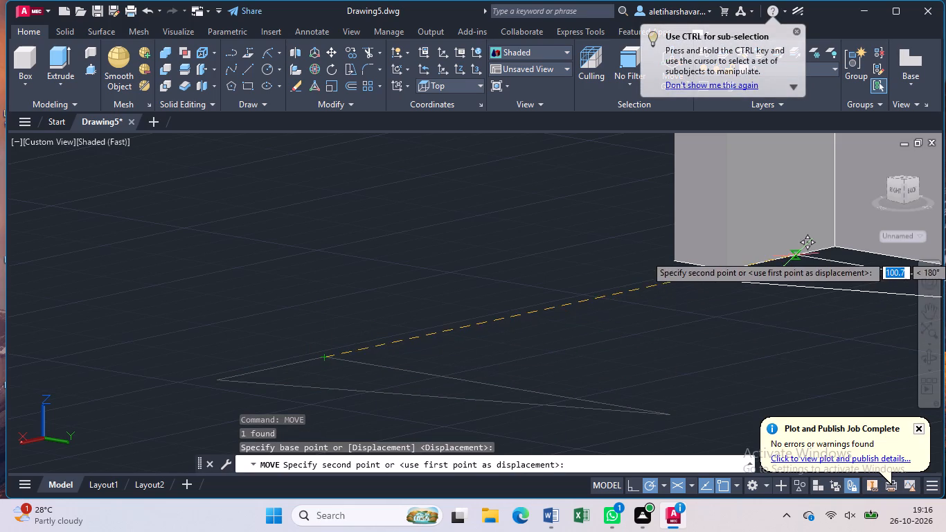
pyautogui.moveTo(795, 255); pyautogui.dragTo(631, 497, button='middle')
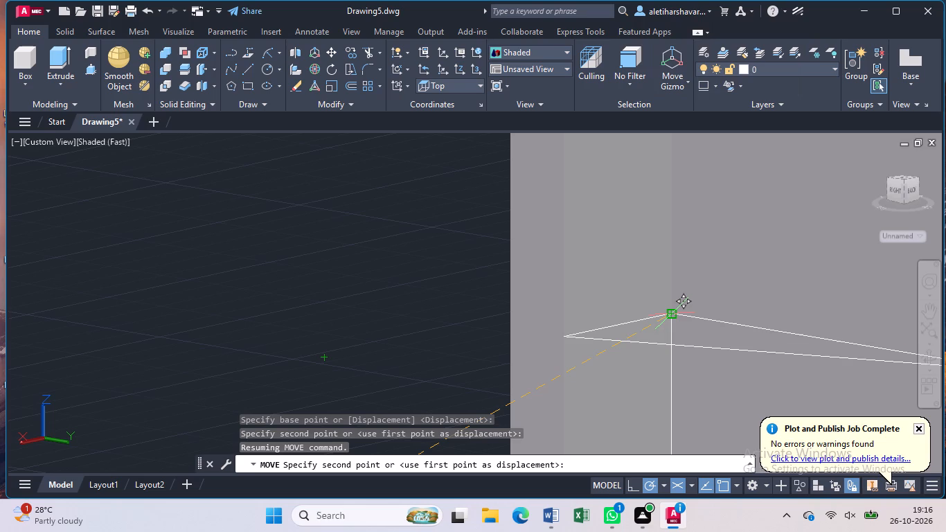
pyautogui.click(674, 316)
pyautogui.press('Escape')
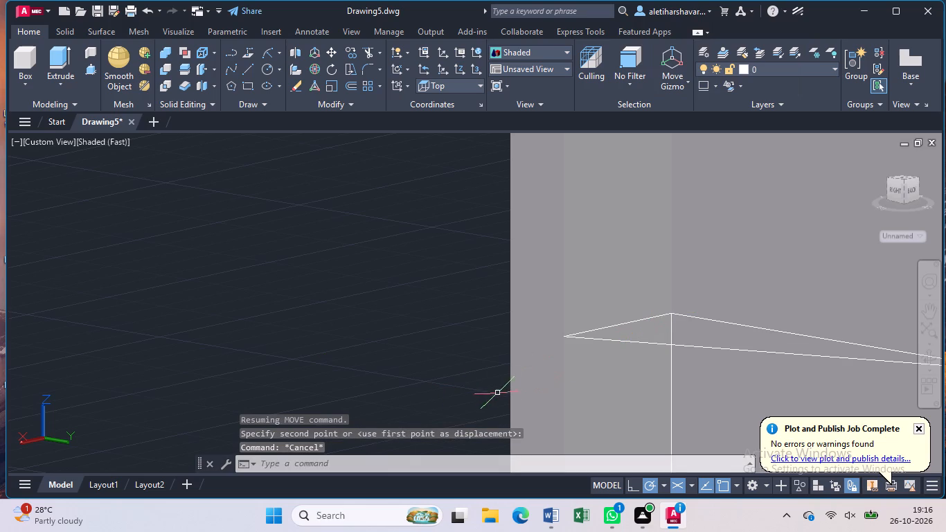
# In the Top view, use Presspull to extrude the triangular area beside the bracket by 10 units.
pyautogui.click(44, 142)
pyautogui.click(83, 177)
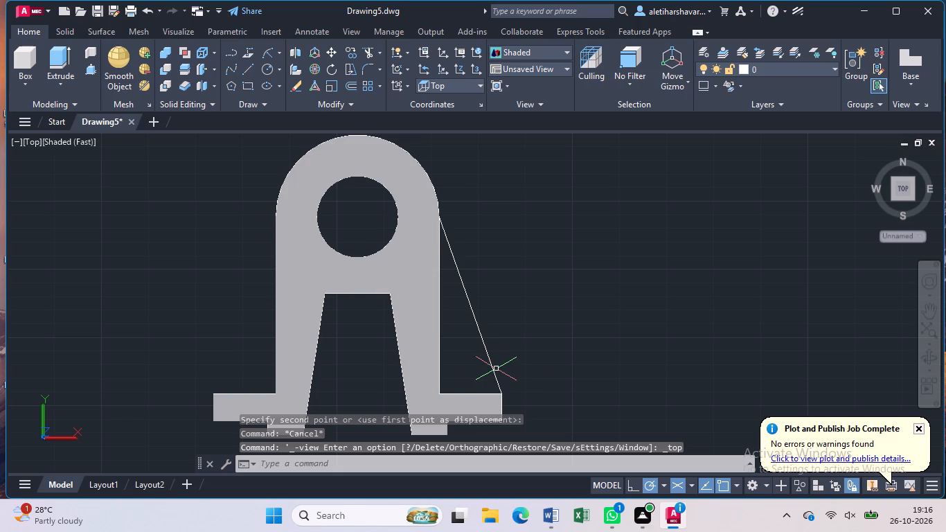
pyautogui.press('Escape')
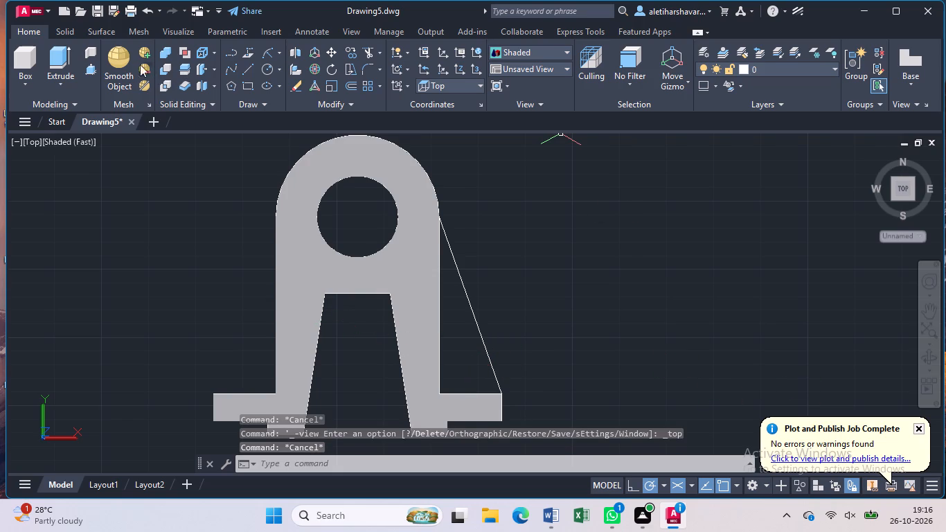
pyautogui.click(88, 64)
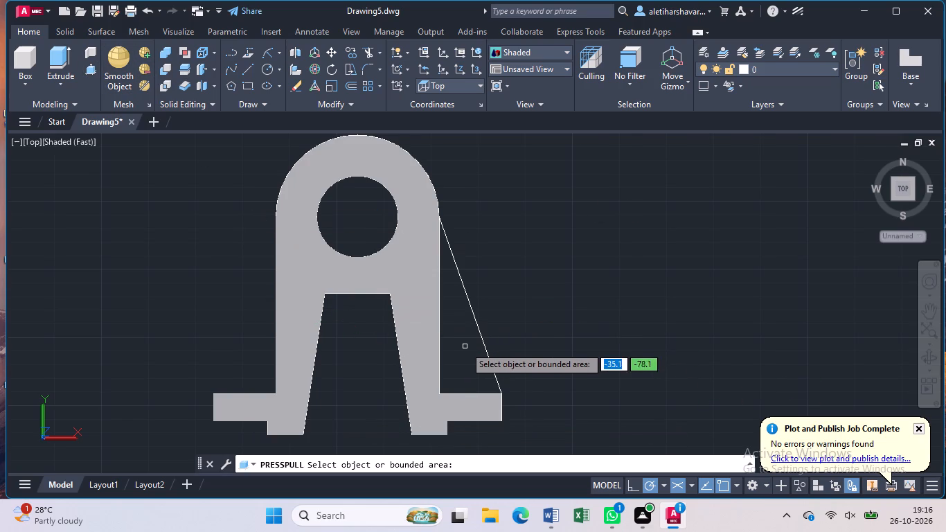
pyautogui.click(464, 354)
pyautogui.click(486, 345)
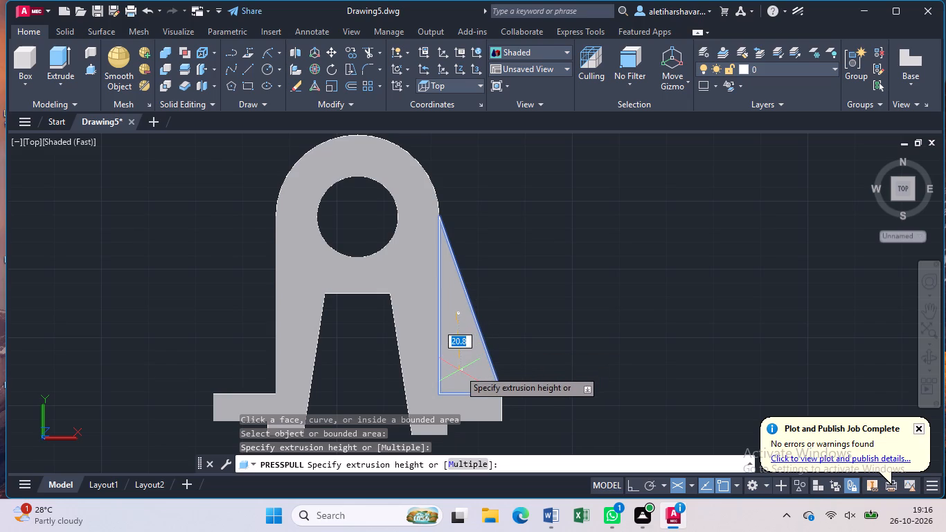
pyautogui.press('1')
pyautogui.press('0')
pyautogui.press('Return')
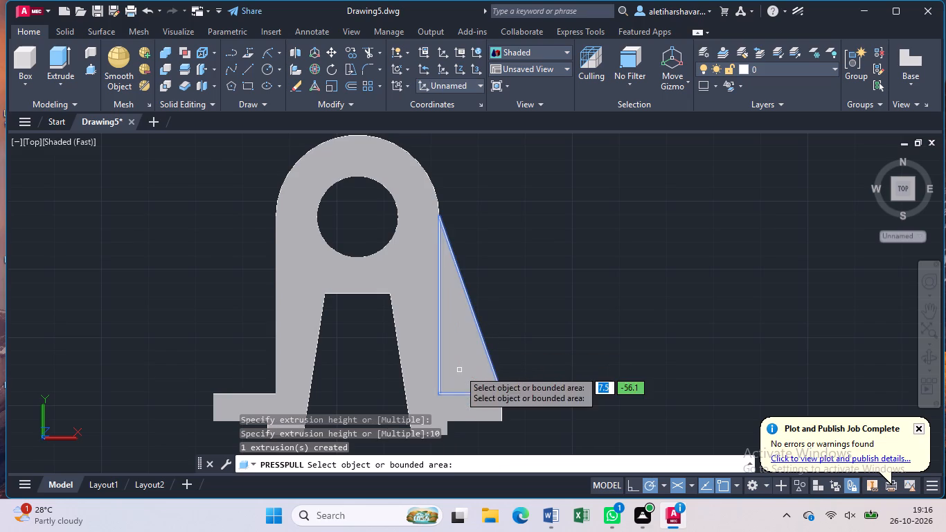
pyautogui.press('Escape')
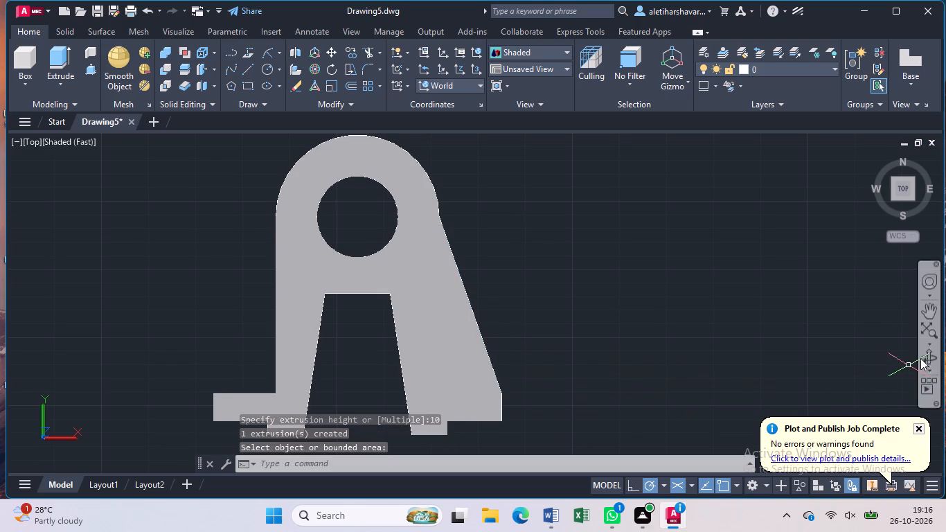
# Orbit around the bracket to examine the triangular rib's position and thickness from the back and underside.
pyautogui.click(930, 353)
pyautogui.moveTo(753, 373); pyautogui.dragTo(670, 347)
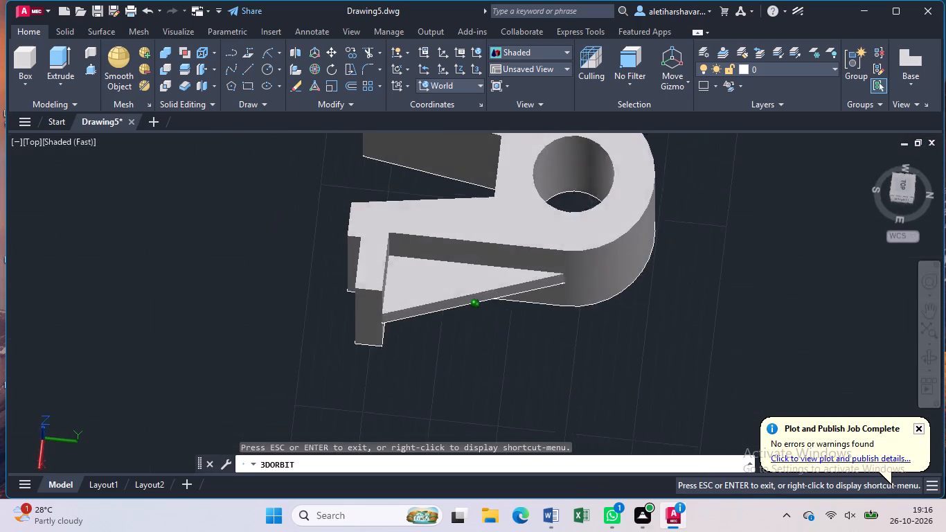
pyautogui.moveTo(670, 347); pyautogui.dragTo(575, 308)
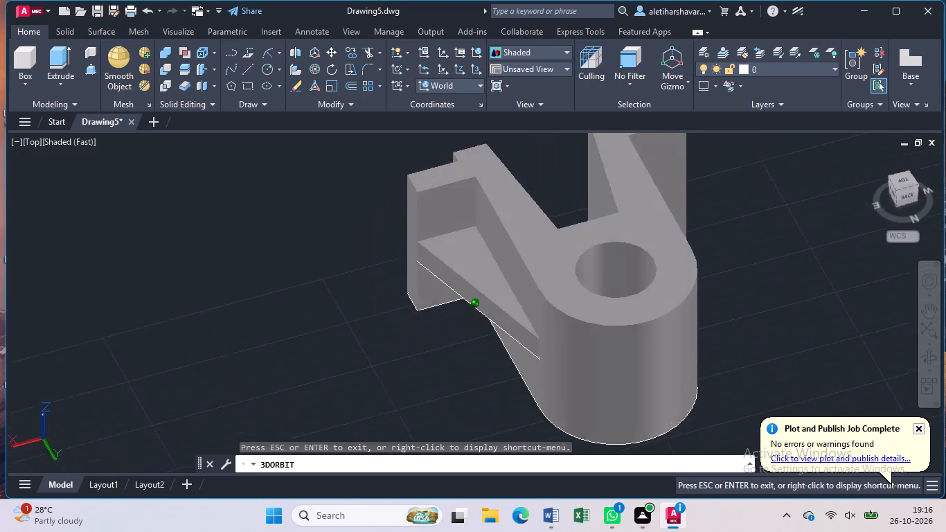
pyautogui.moveTo(575, 308); pyautogui.dragTo(534, 245)
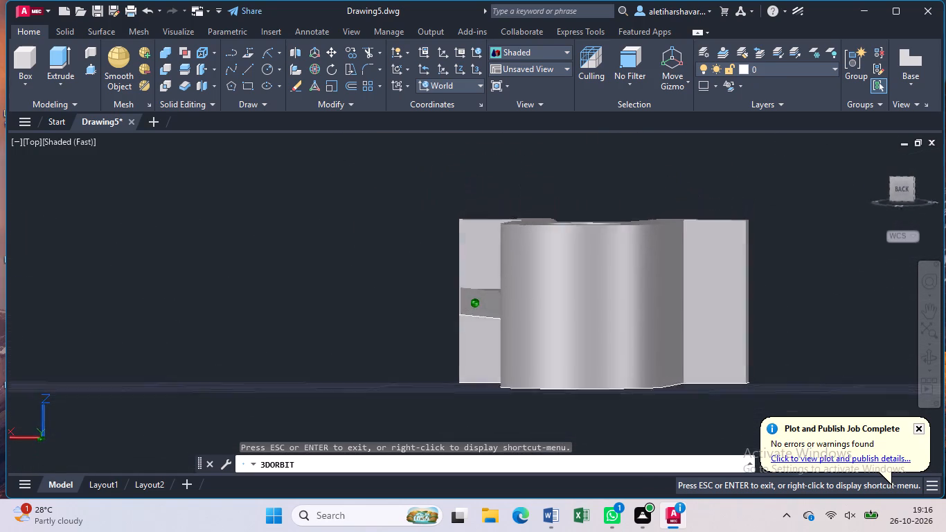
pyautogui.moveTo(534, 245); pyautogui.dragTo(546, 149)
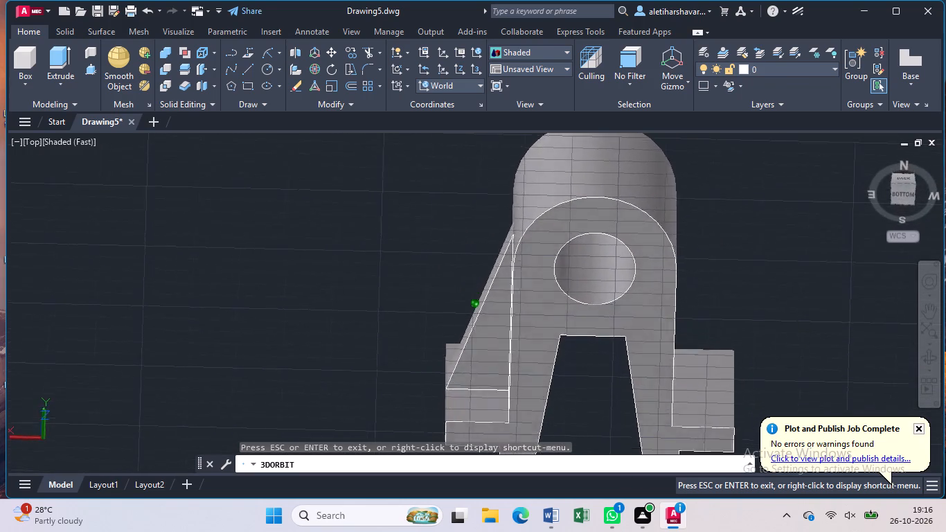
pyautogui.moveTo(546, 149); pyautogui.dragTo(522, 133)
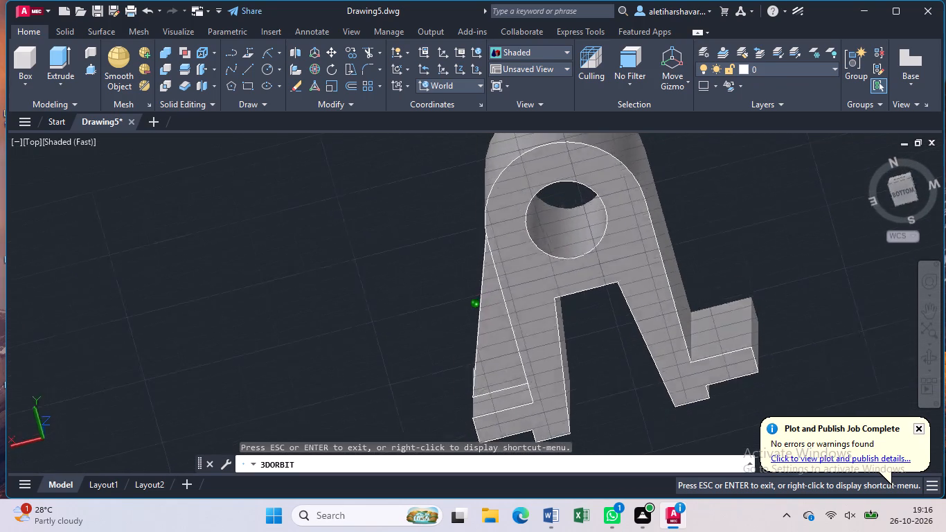
pyautogui.moveTo(522, 133); pyautogui.dragTo(545, 123)
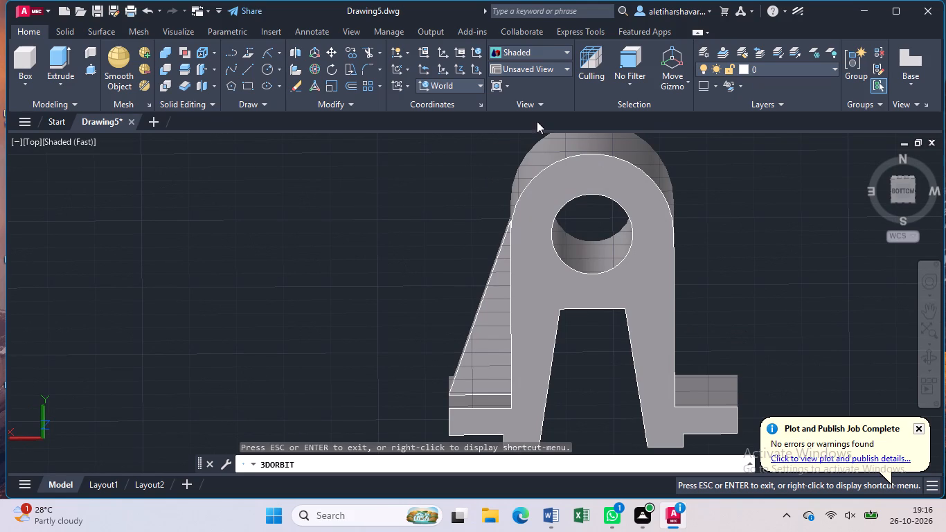
pyautogui.moveTo(601, 205); pyautogui.dragTo(620, 179, button='middle')
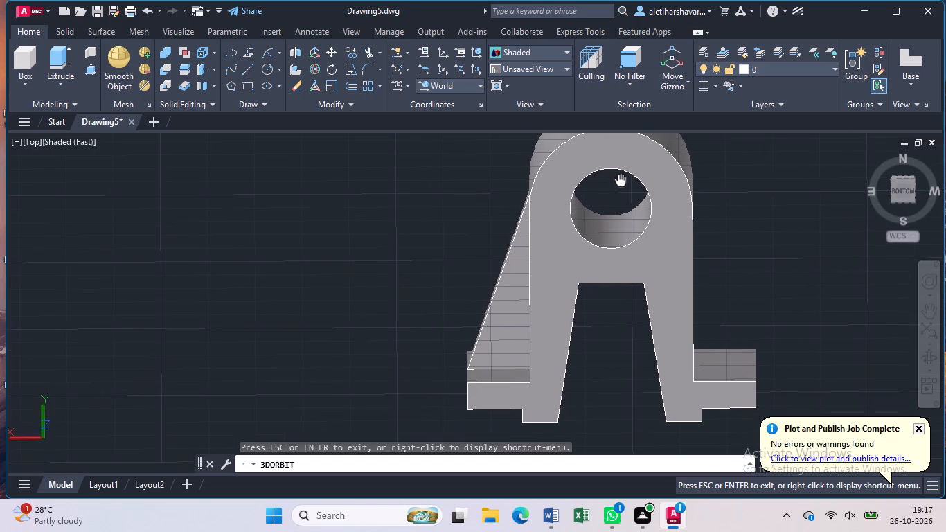
pyautogui.moveTo(620, 179); pyautogui.dragTo(617, 196, button='middle')
pyautogui.scroll(-1, 618, 196)
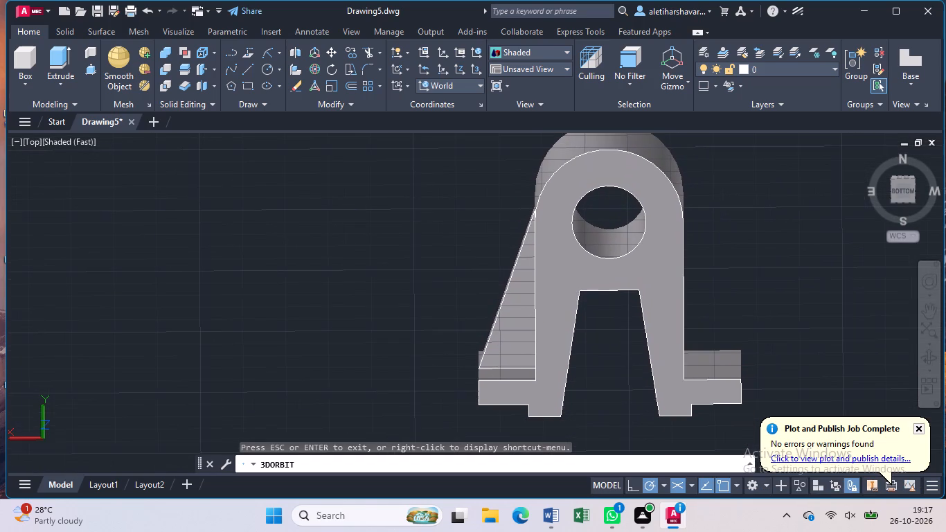
pyautogui.scroll(-2, 620, 202)
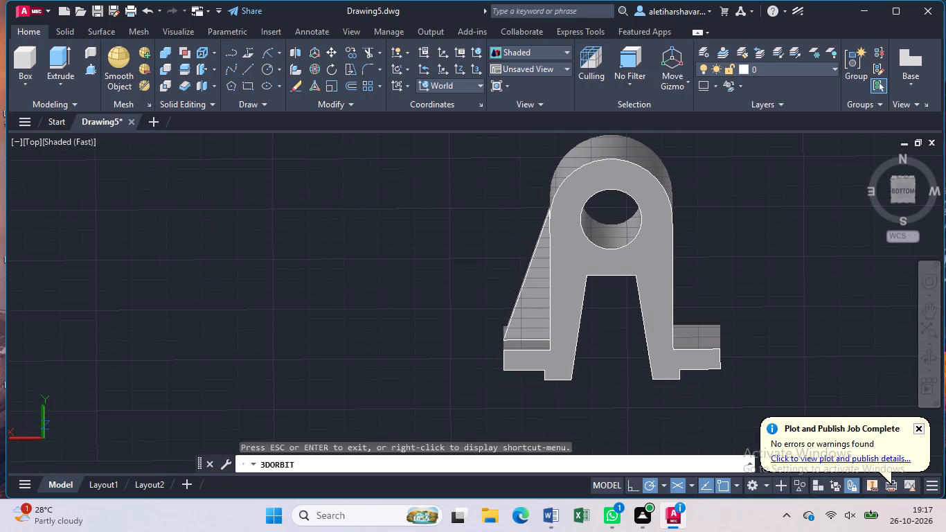
pyautogui.press('Escape')
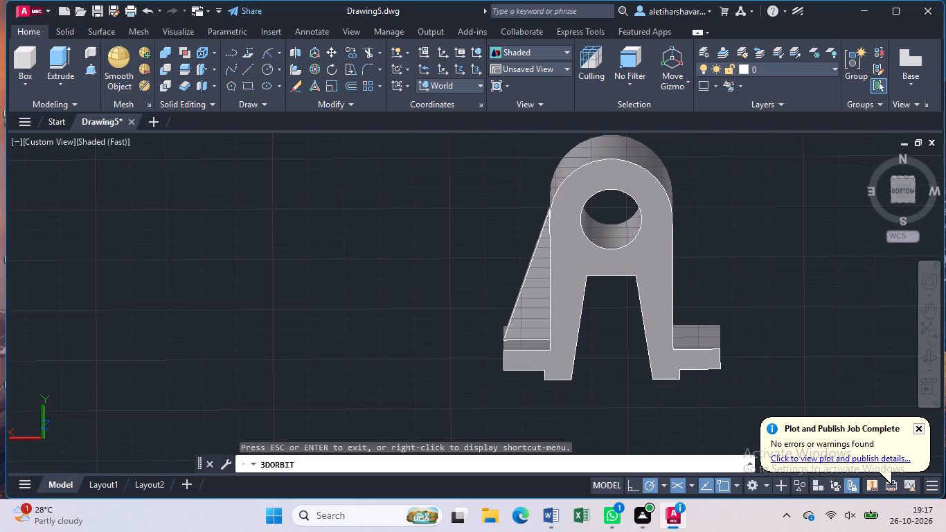
# Return the viewport to the Top view with the whole bracket in sight.
pyautogui.click(39, 136)
pyautogui.click(64, 178)
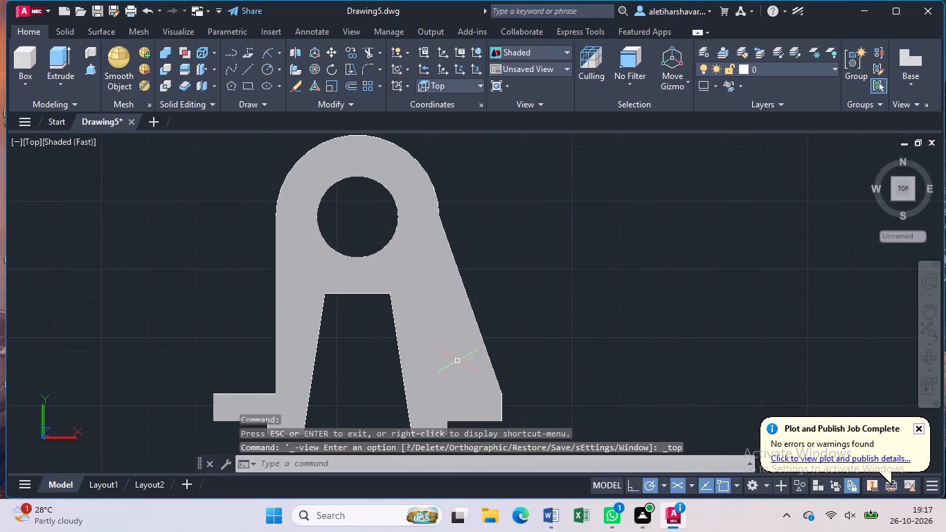
pyautogui.moveTo(457, 361); pyautogui.dragTo(489, 338, button='middle')
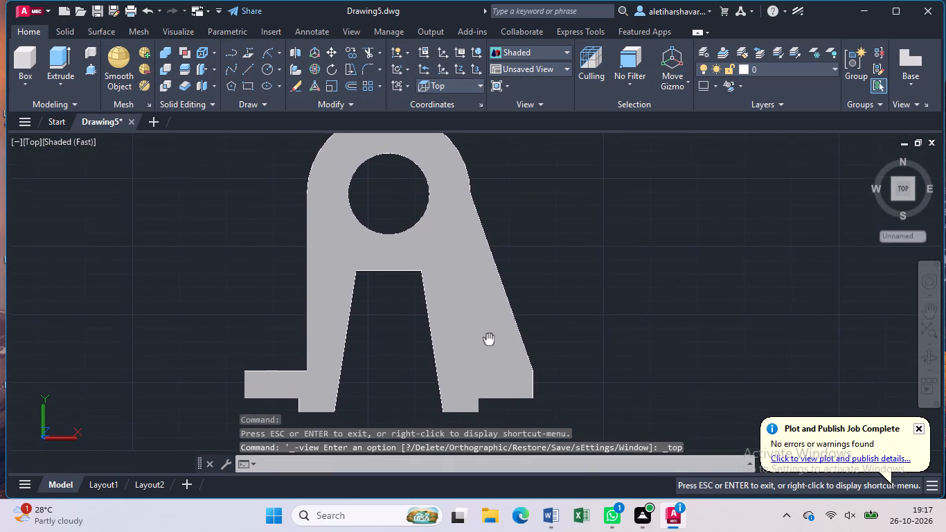
pyautogui.moveTo(489, 338); pyautogui.dragTo(533, 360, button='middle')
pyautogui.scroll(-1, 533, 360)
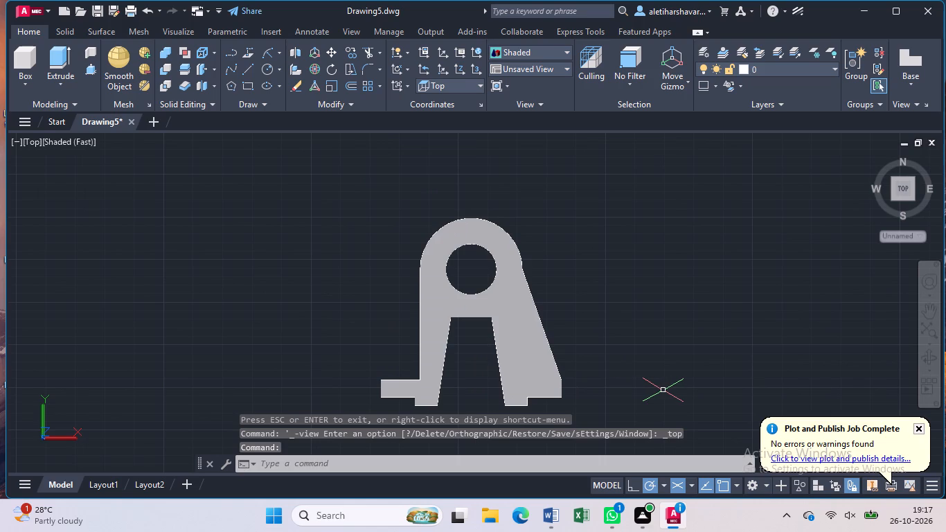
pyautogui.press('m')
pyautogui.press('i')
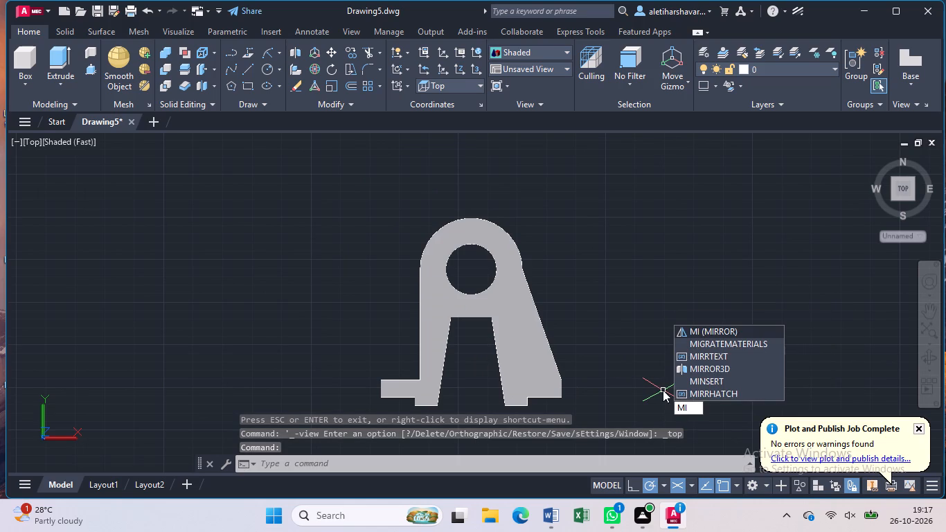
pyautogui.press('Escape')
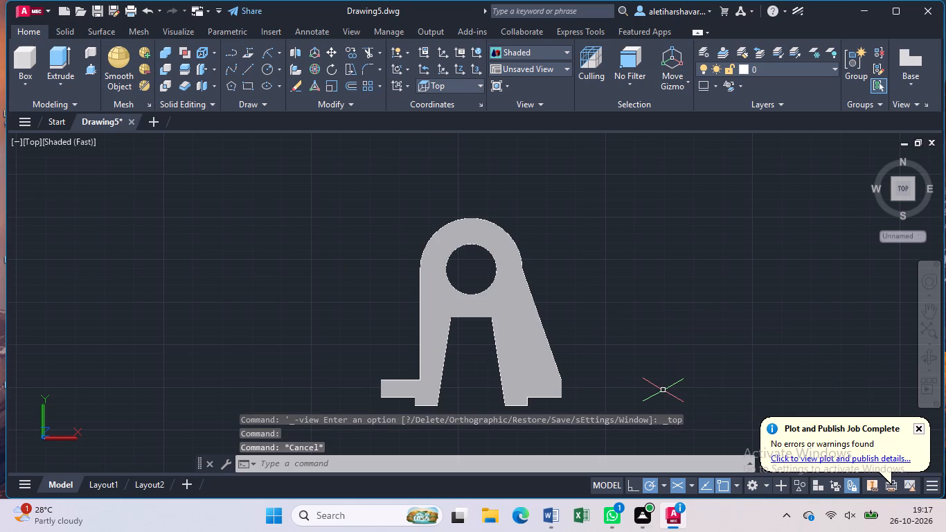
# Draw a vertical construction line about 90 units long from the hole's centre down past the bracket's feet.
pyautogui.press('l')
pyautogui.press('Return')
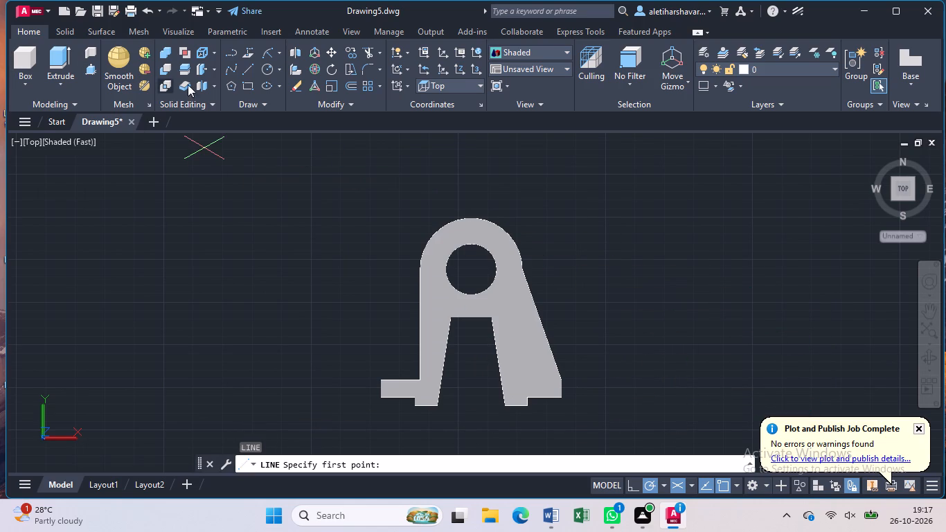
pyautogui.click(247, 66)
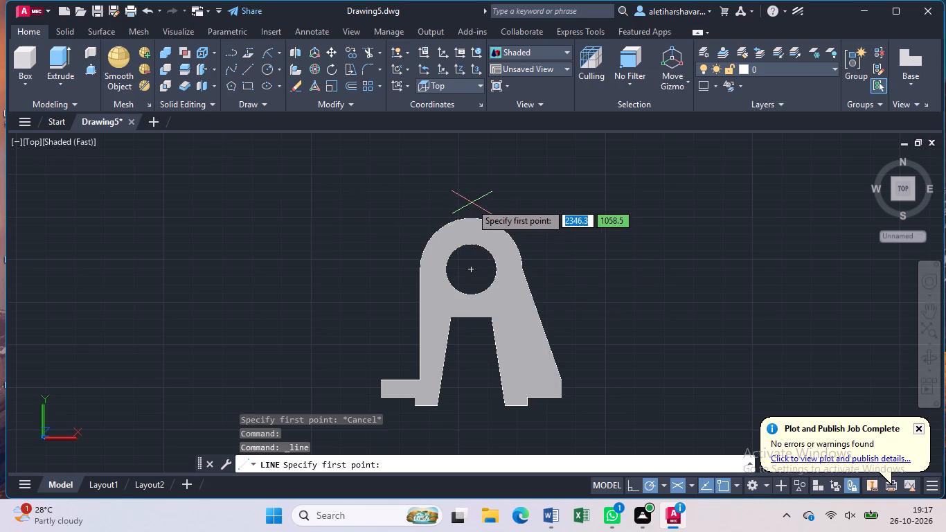
pyautogui.click(467, 273)
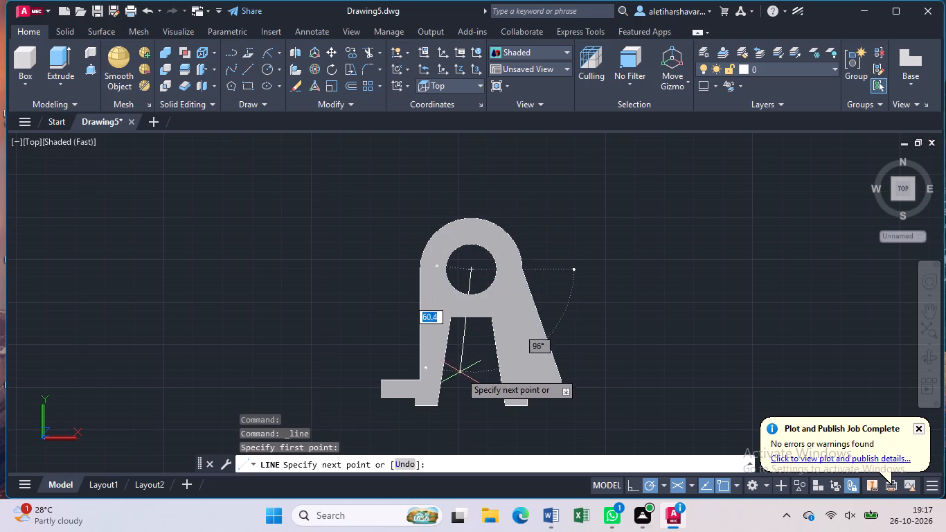
pyautogui.click(472, 423)
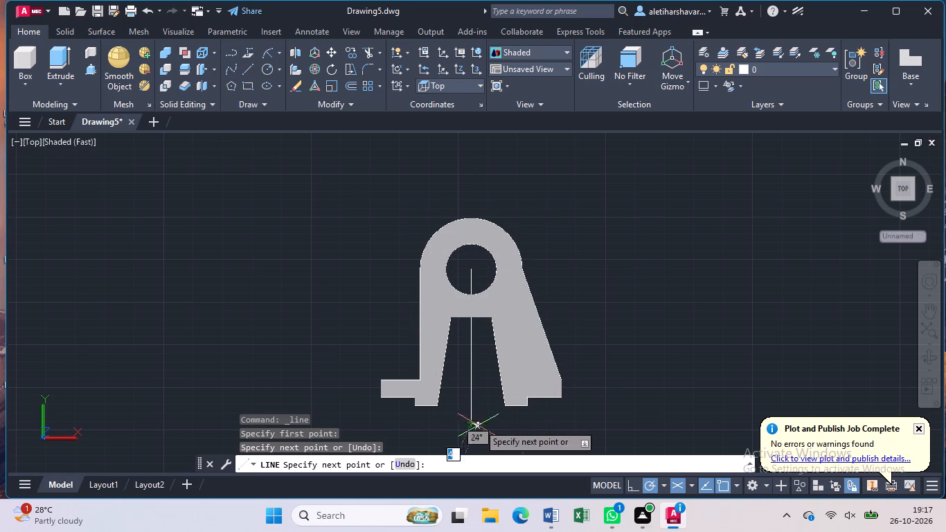
pyautogui.press('Escape')
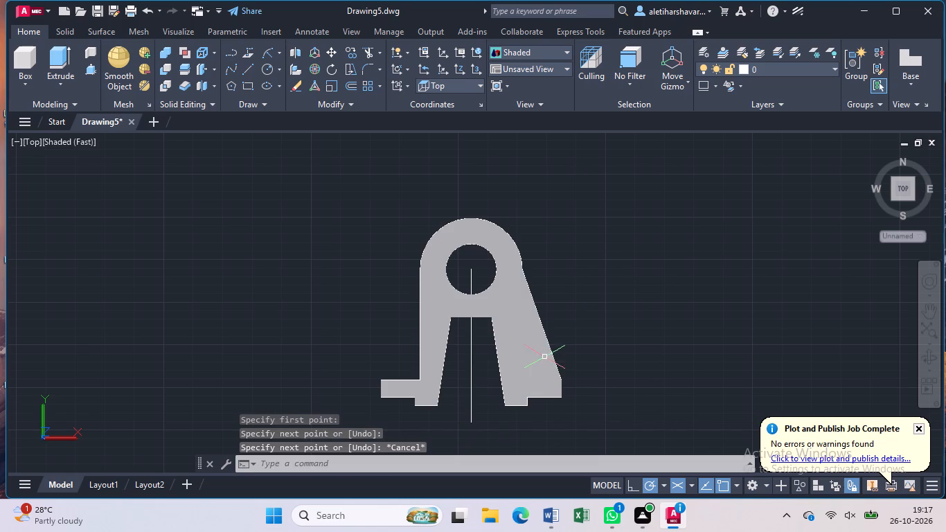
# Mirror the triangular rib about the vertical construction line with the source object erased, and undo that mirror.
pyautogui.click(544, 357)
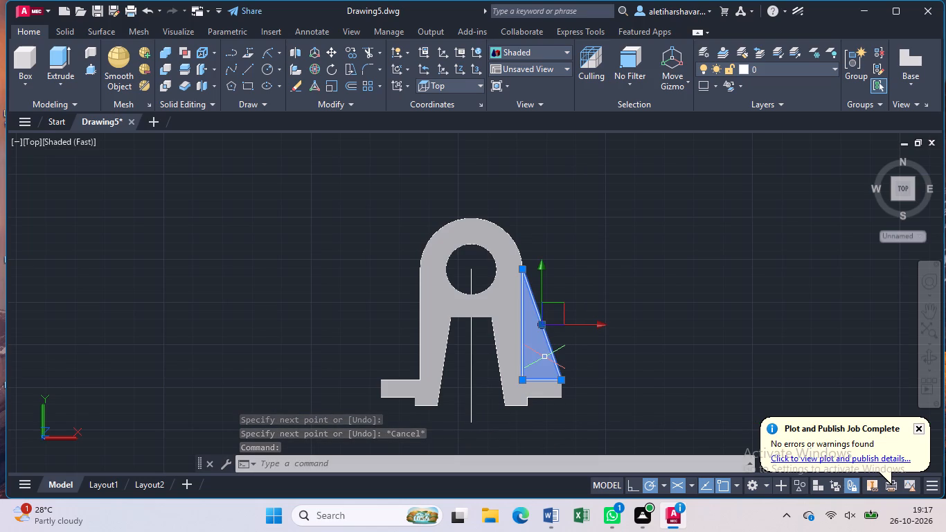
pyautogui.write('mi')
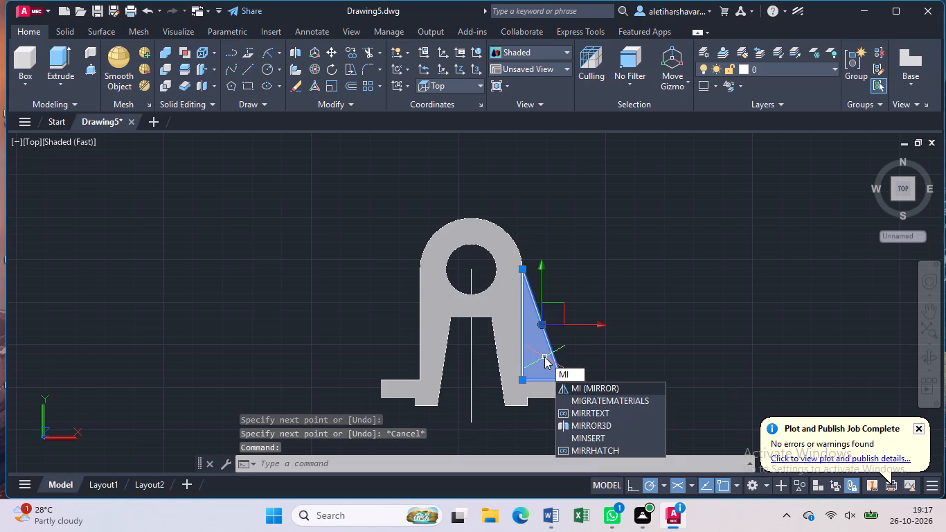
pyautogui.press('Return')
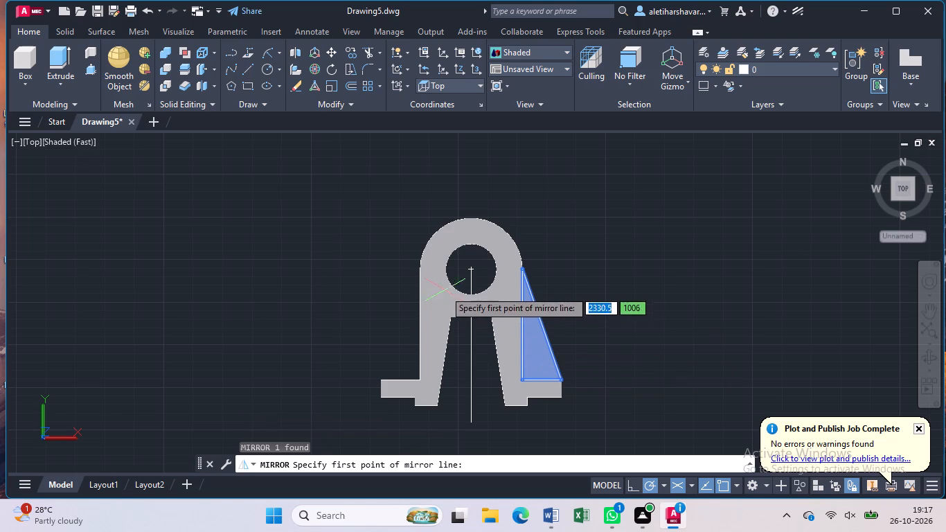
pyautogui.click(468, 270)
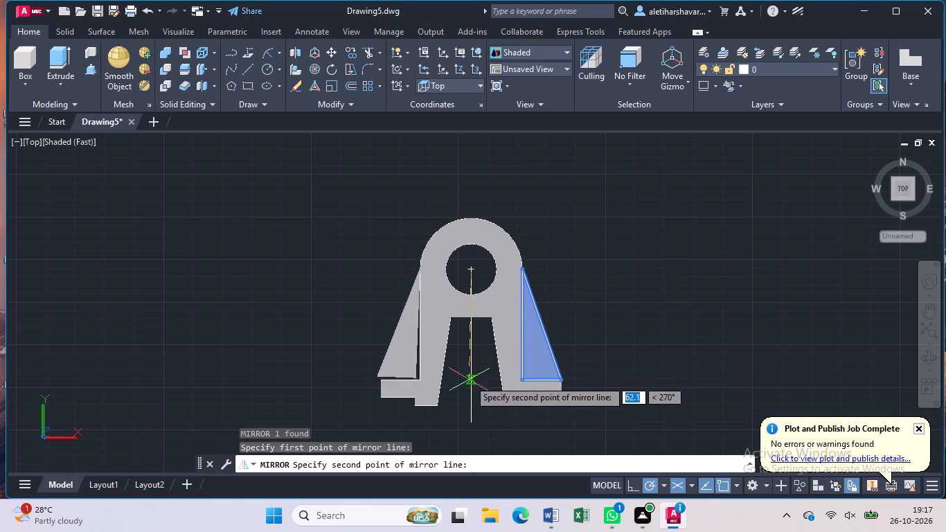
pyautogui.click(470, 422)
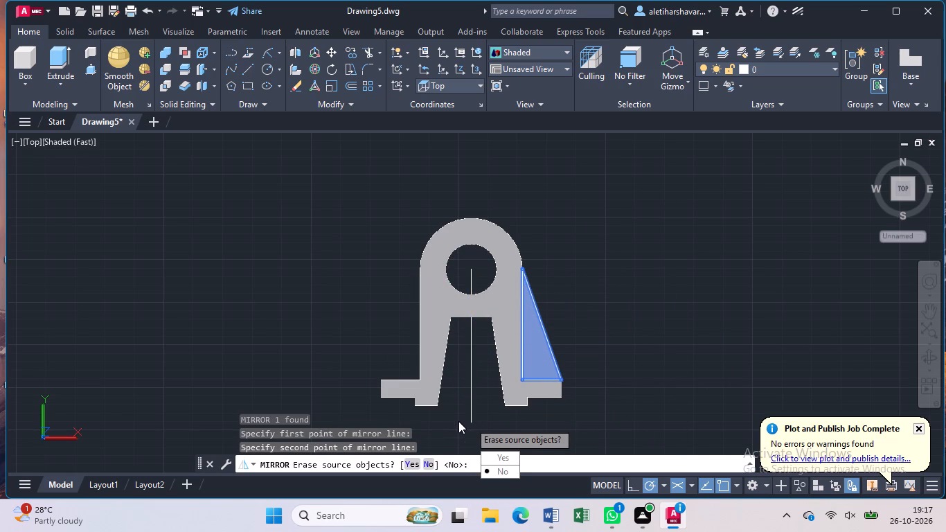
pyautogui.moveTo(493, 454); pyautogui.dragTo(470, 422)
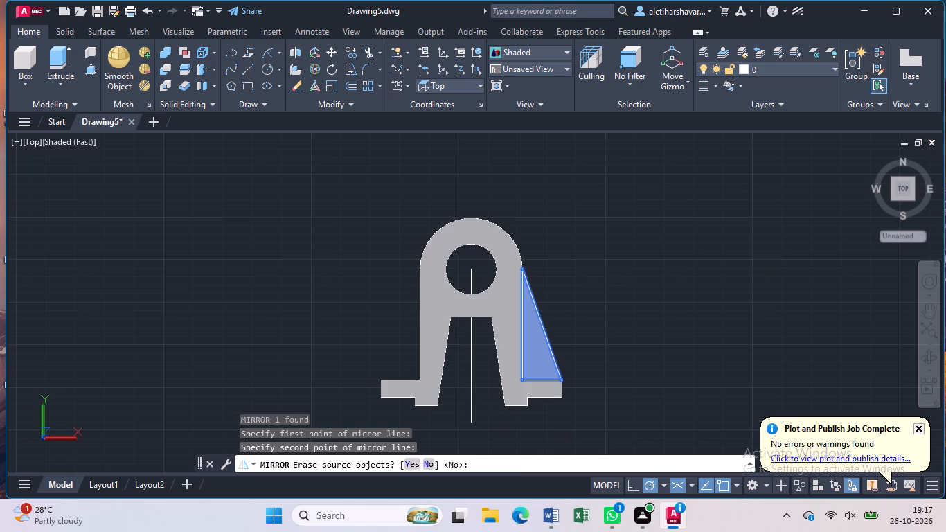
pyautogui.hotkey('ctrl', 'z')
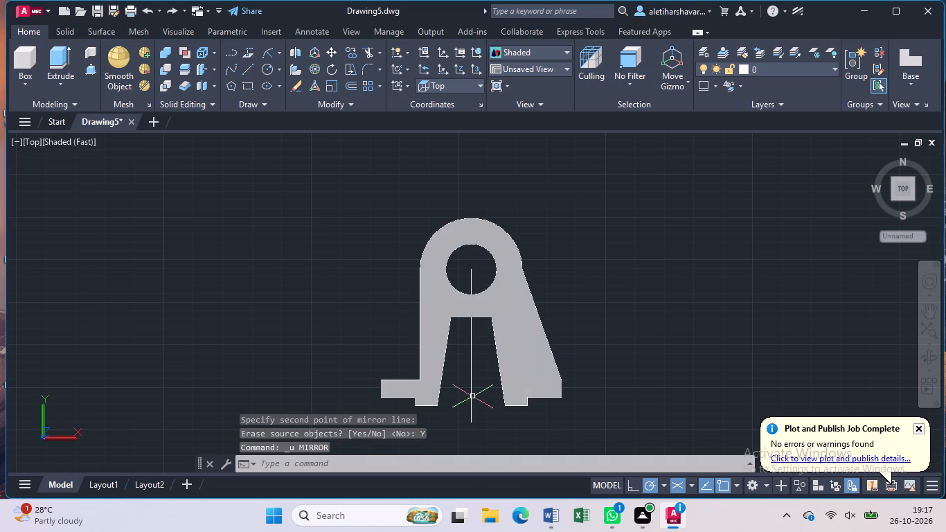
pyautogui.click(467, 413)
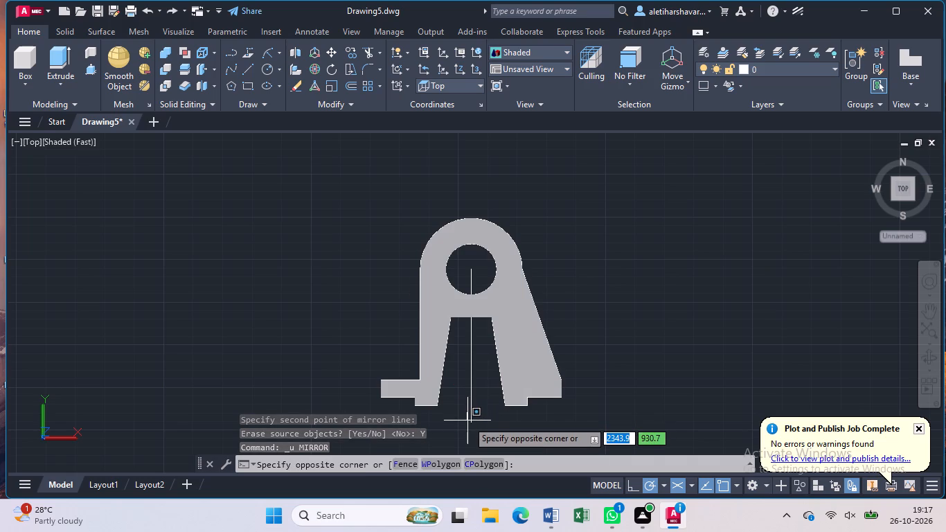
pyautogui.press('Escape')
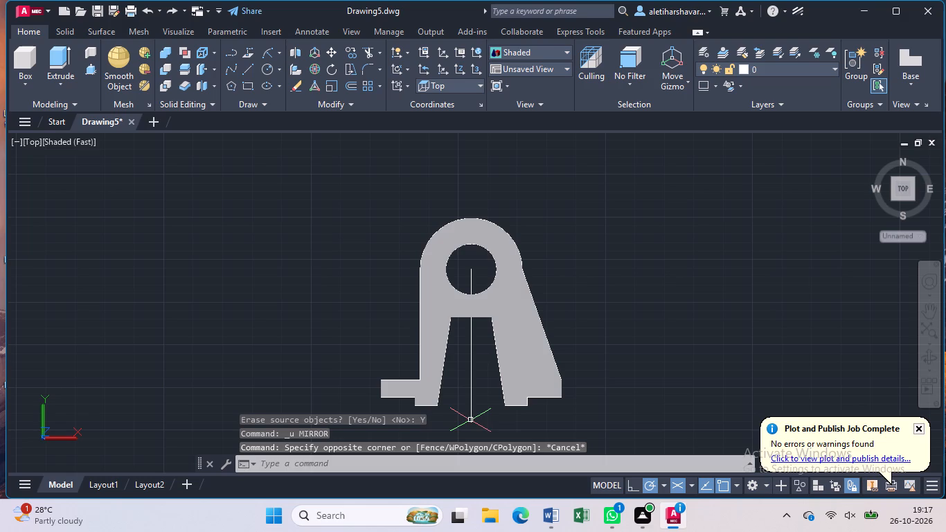
# Mirror the triangular rib about the vertical construction line to the bracket's opposite side, keeping the source object.
pyautogui.write('mi')
pyautogui.press('Return')
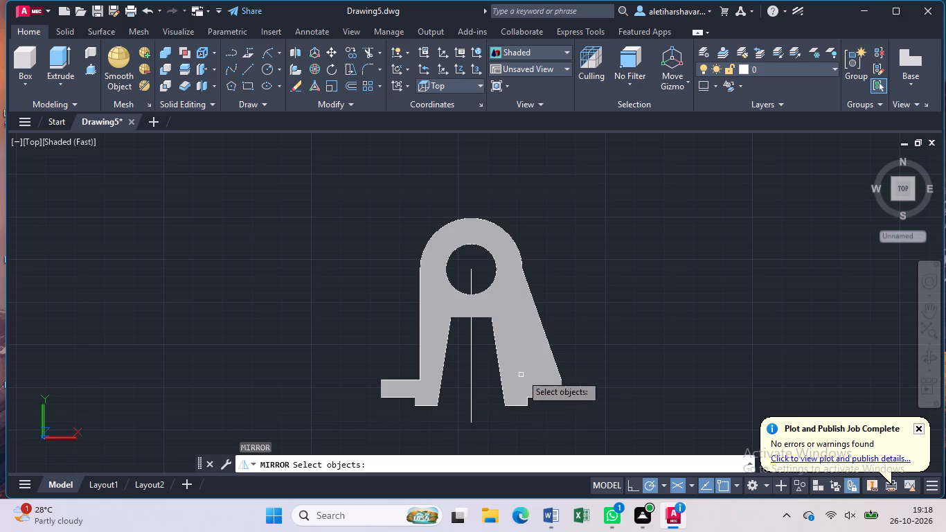
pyautogui.click(533, 366)
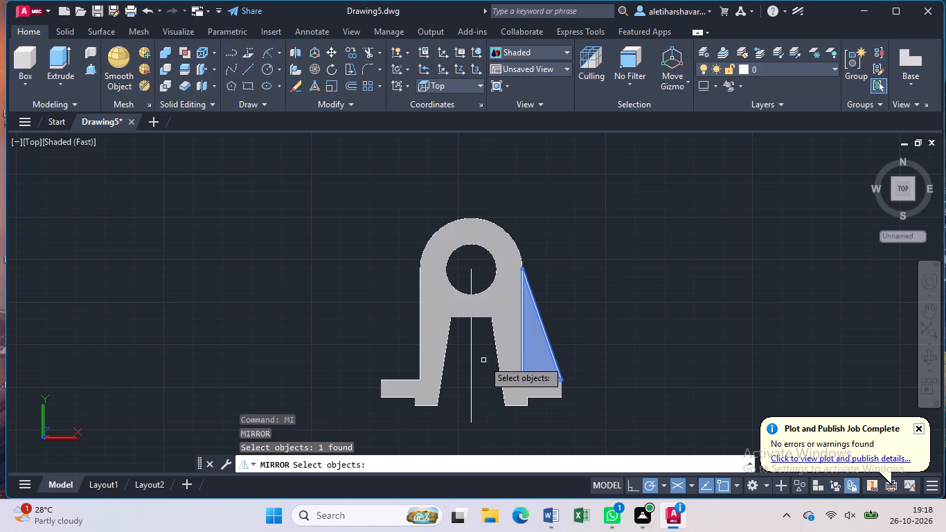
pyautogui.press('Return')
pyautogui.click(472, 273)
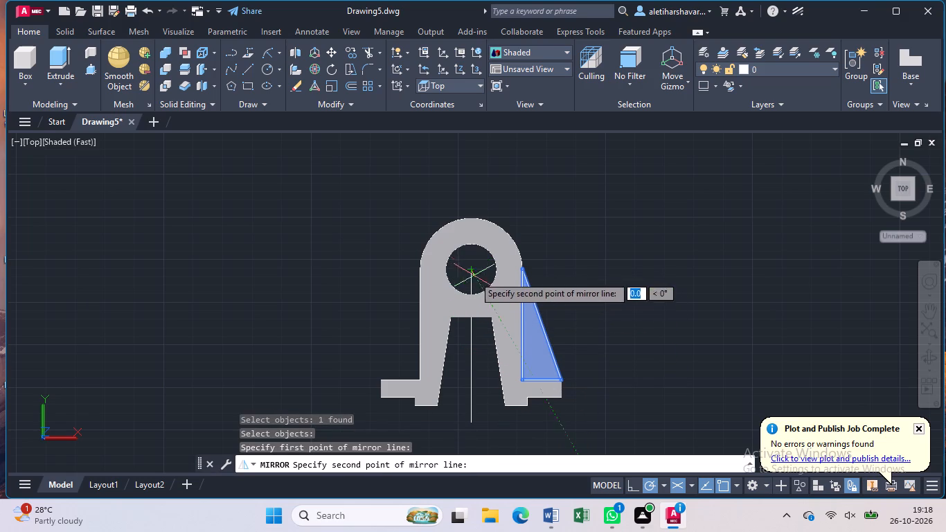
pyautogui.click(468, 420)
pyautogui.moveTo(493, 470); pyautogui.dragTo(468, 420)
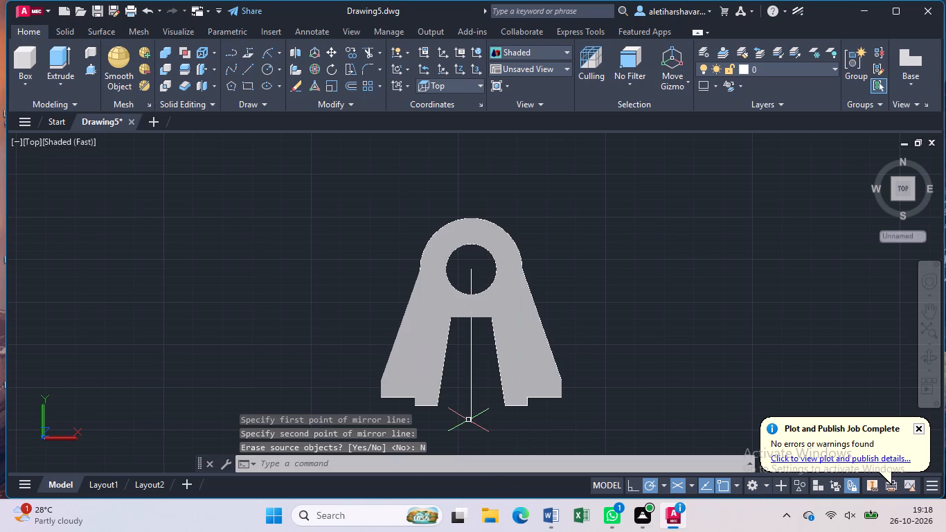
pyautogui.press('Escape')
# Delete the vertical construction line running from the hole's centre down past the bracket's feet.
pyautogui.click(470, 351)
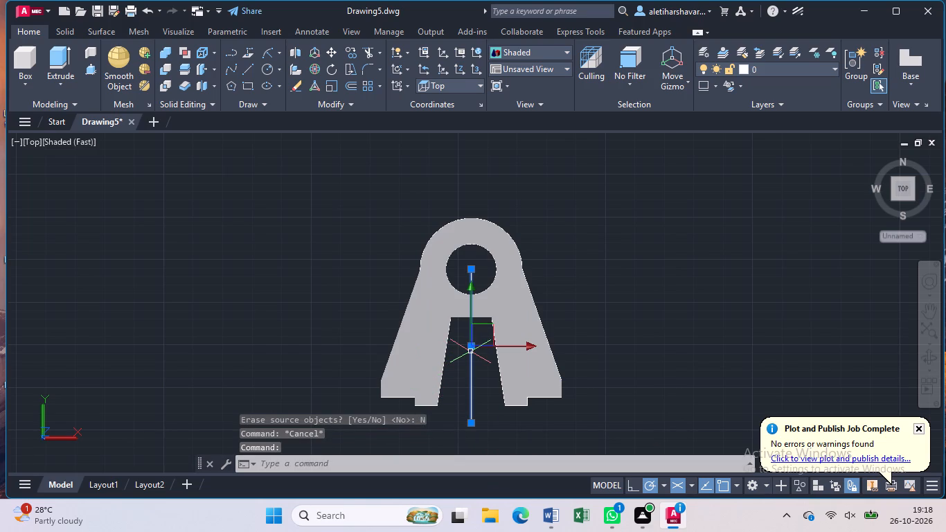
pyautogui.press('Delete')
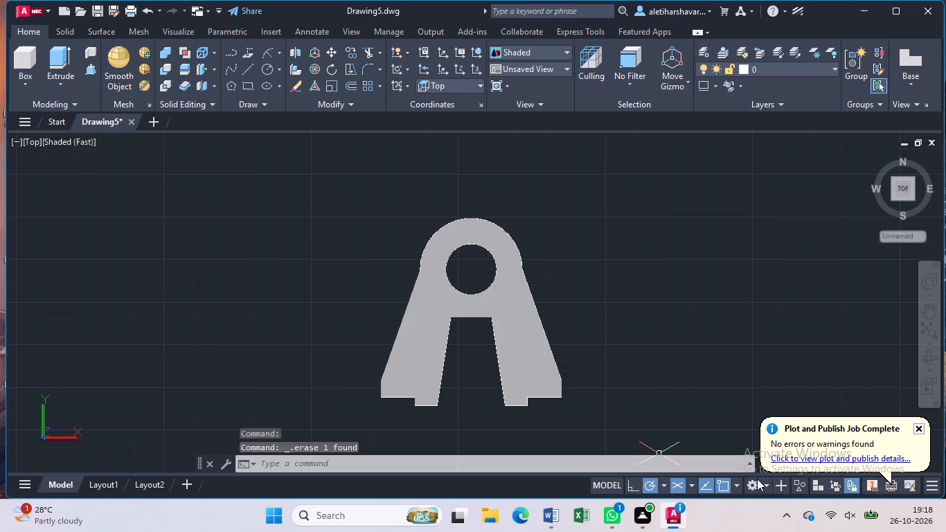
# Orbit around the bracket to examine the triangular ribs on both sides in 3D.
pyautogui.click(929, 358)
pyautogui.moveTo(771, 337); pyautogui.dragTo(656, 300)
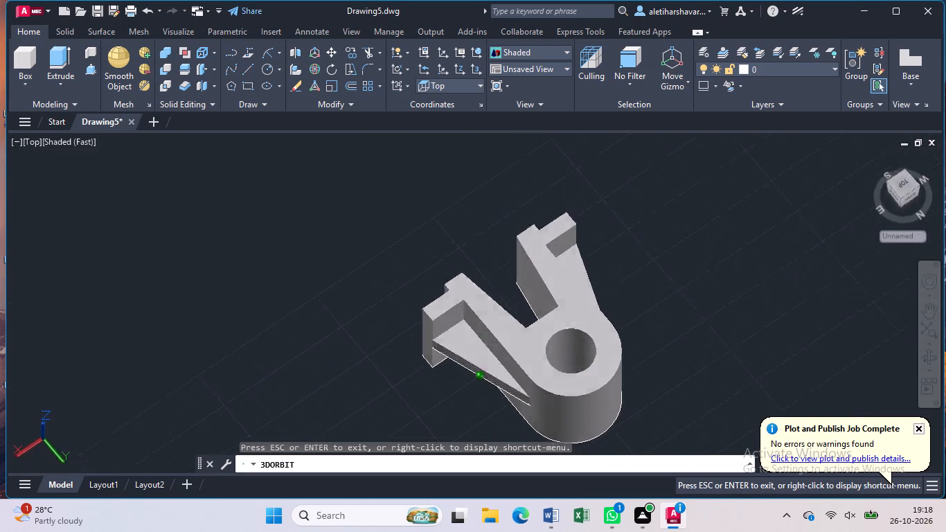
pyautogui.moveTo(656, 300); pyautogui.dragTo(345, 290)
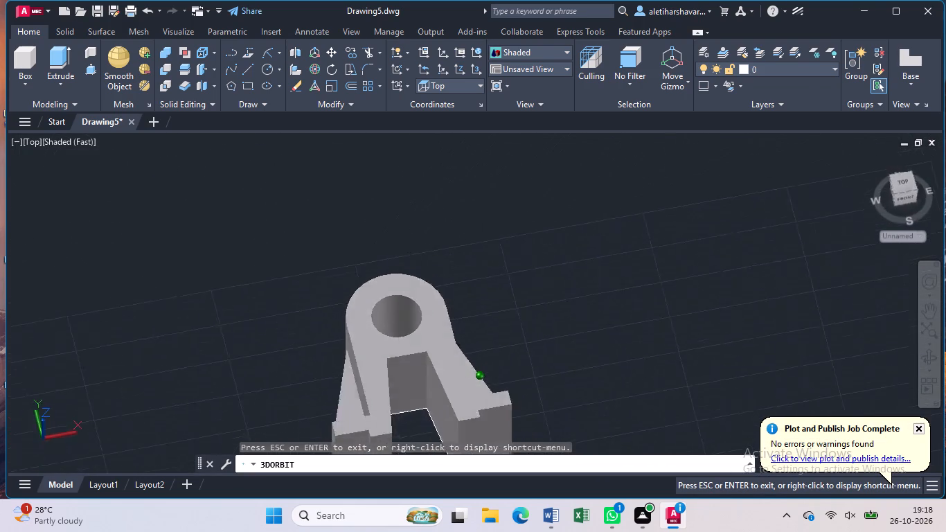
pyautogui.moveTo(345, 290); pyautogui.dragTo(315, 279)
pyautogui.moveTo(343, 267); pyautogui.dragTo(255, 313)
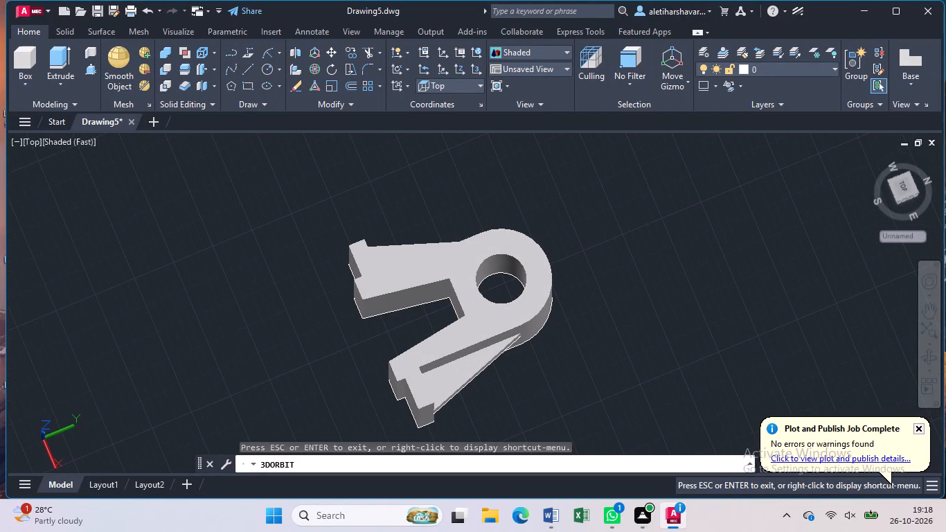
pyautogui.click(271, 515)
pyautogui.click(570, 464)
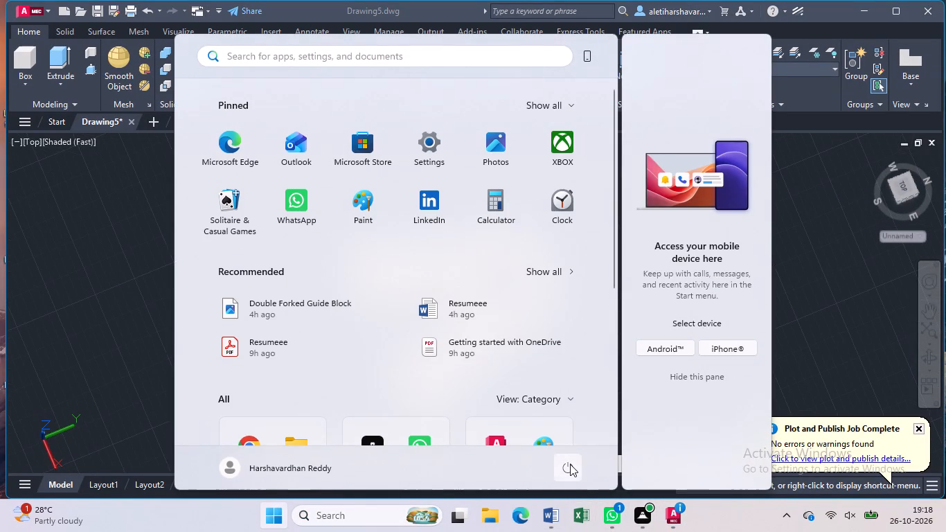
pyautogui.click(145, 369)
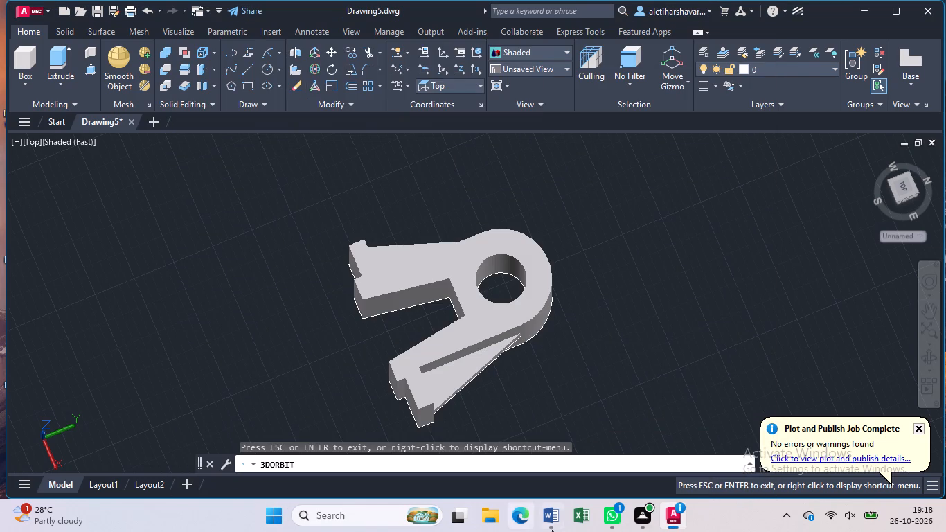
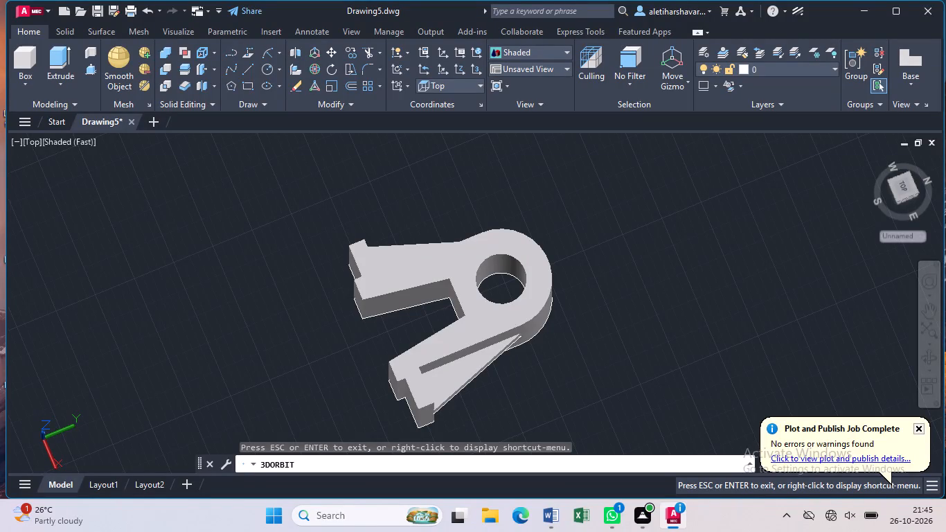
# From the upper outer corner of one foot's rib-side face, draw a 12-unit line along its top edge and another 12 units straight down.
pyautogui.moveTo(298, 269); pyautogui.dragTo(305, 192)
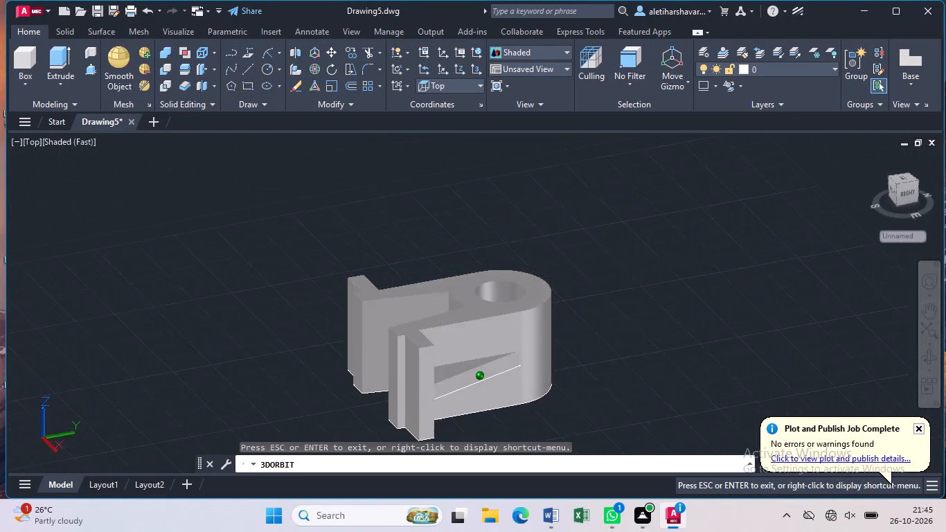
pyautogui.moveTo(305, 192); pyautogui.dragTo(161, 178)
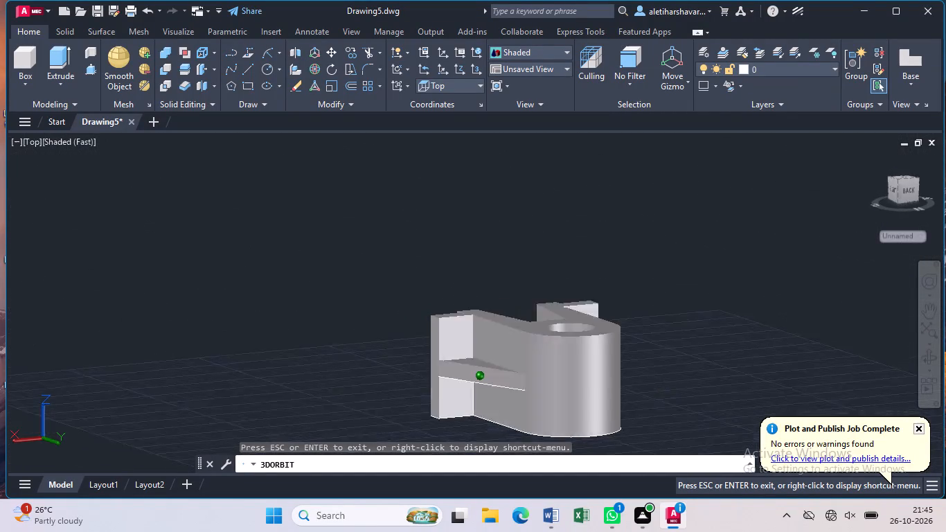
pyautogui.moveTo(161, 178); pyautogui.dragTo(154, 174)
pyautogui.moveTo(524, 361); pyautogui.dragTo(467, 350)
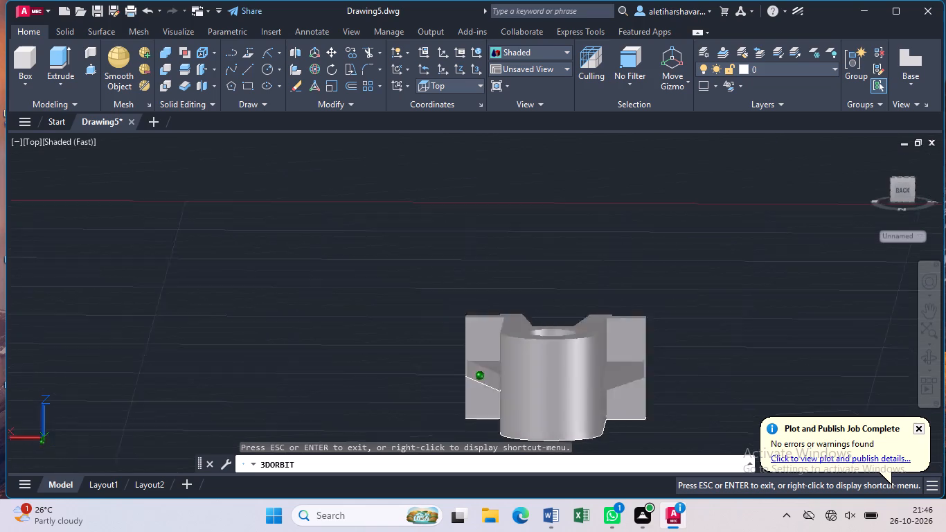
pyautogui.moveTo(467, 350); pyautogui.dragTo(504, 364)
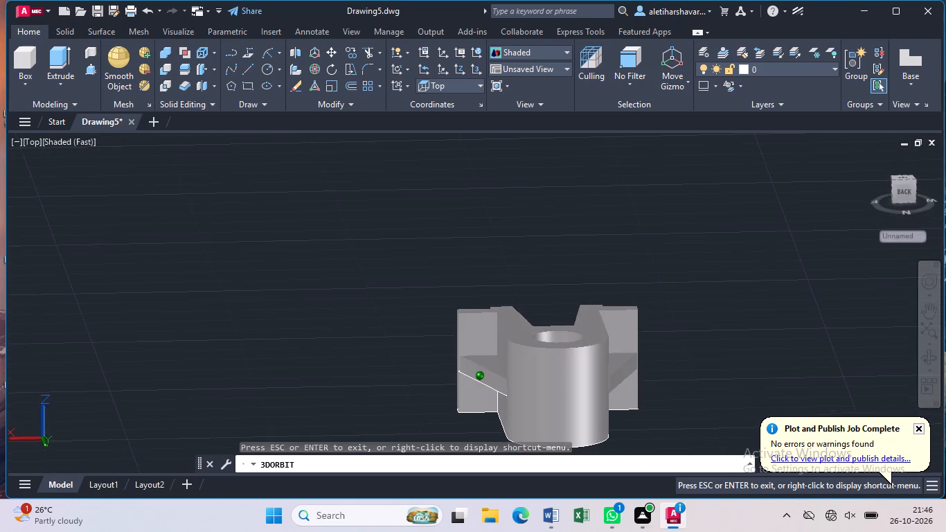
pyautogui.moveTo(504, 364); pyautogui.dragTo(500, 360)
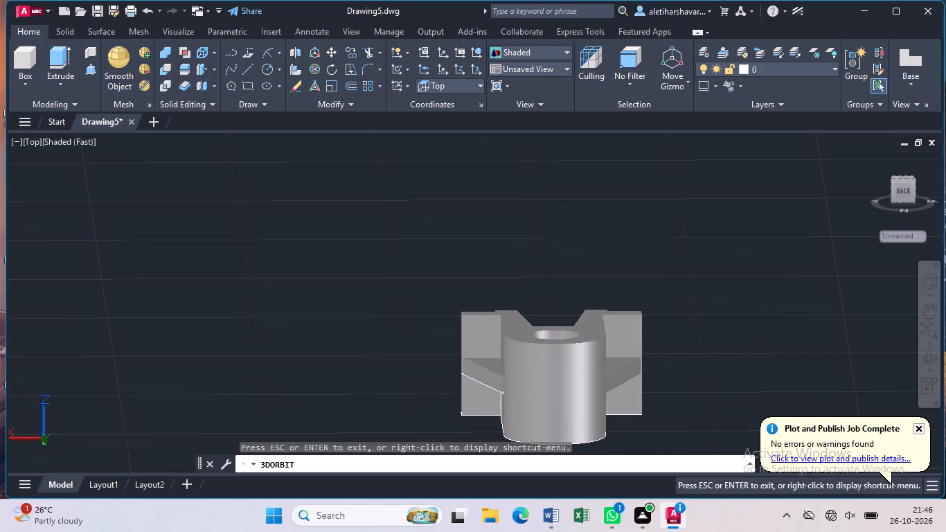
pyautogui.press('Escape')
pyautogui.press('l')
pyautogui.press('Return')
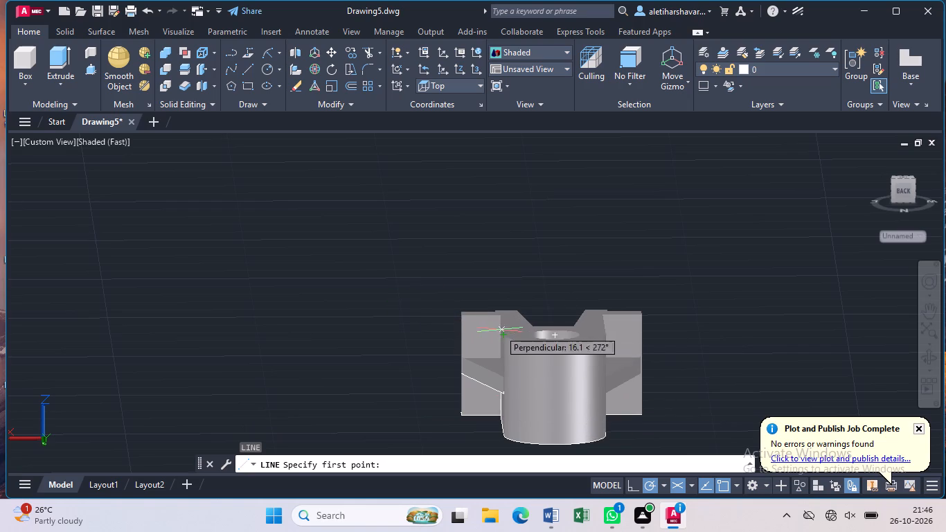
pyautogui.scroll(4, 499, 330)
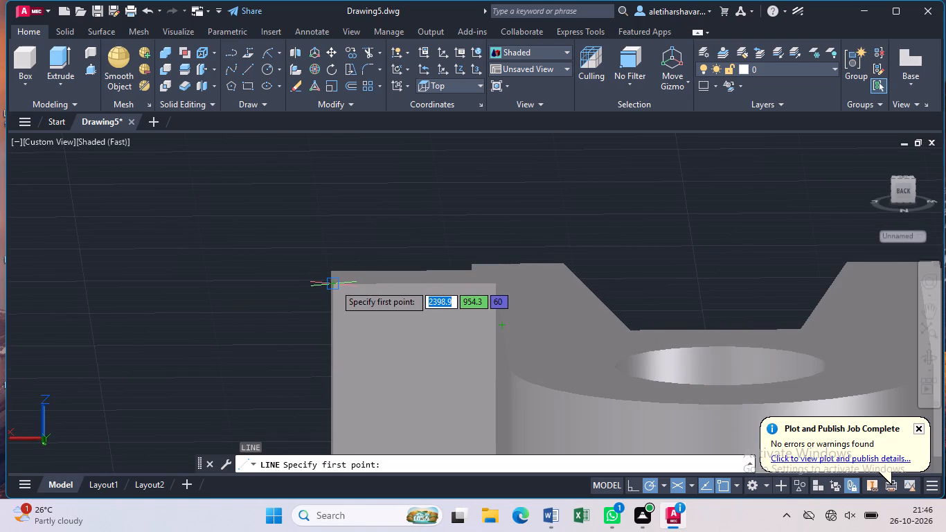
pyautogui.click(334, 284)
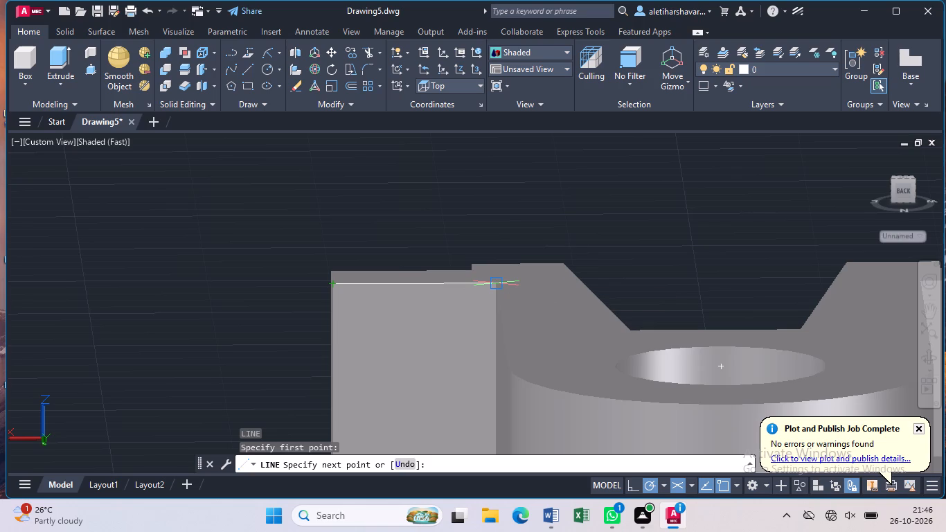
pyautogui.write('12')
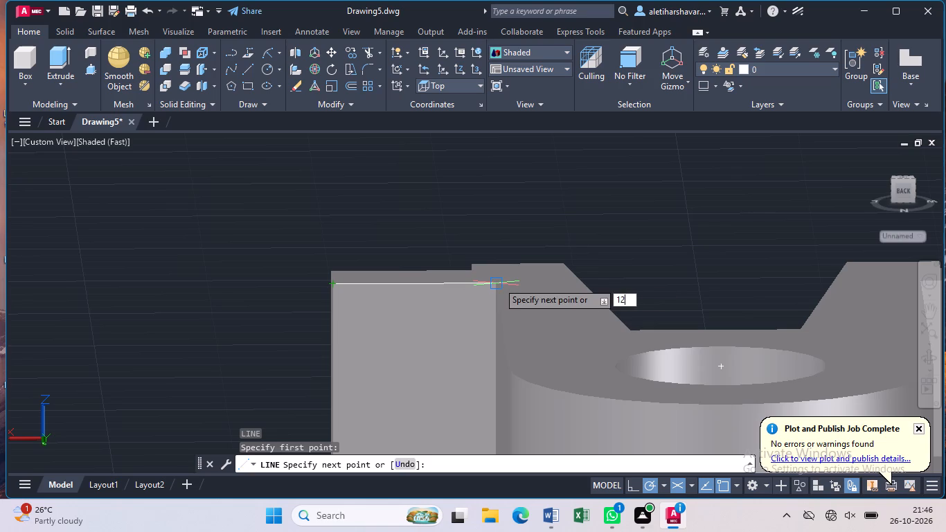
pyautogui.press('Return')
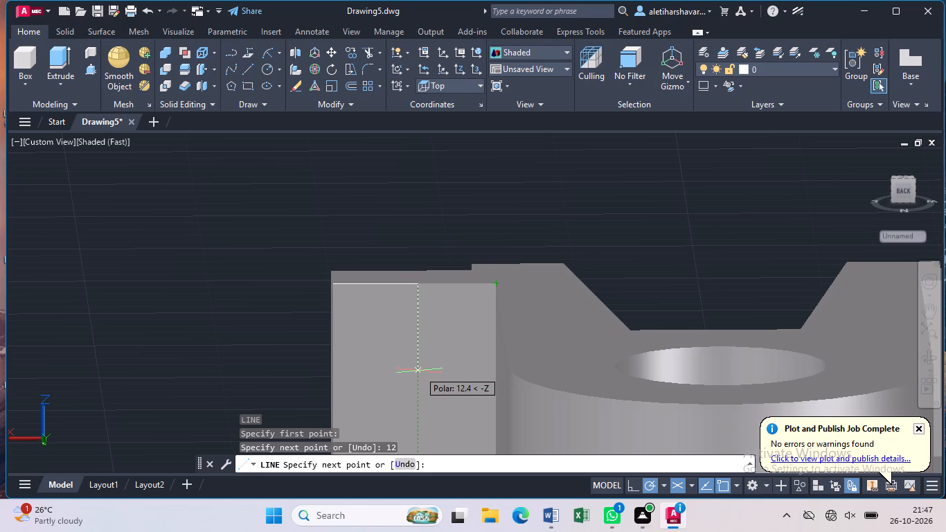
pyautogui.press('1')
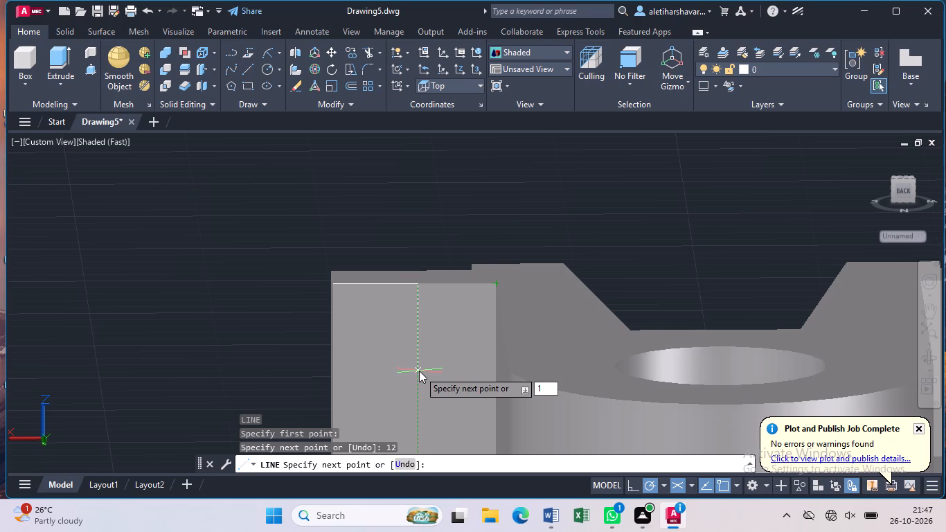
pyautogui.press('2')
pyautogui.press('Return')
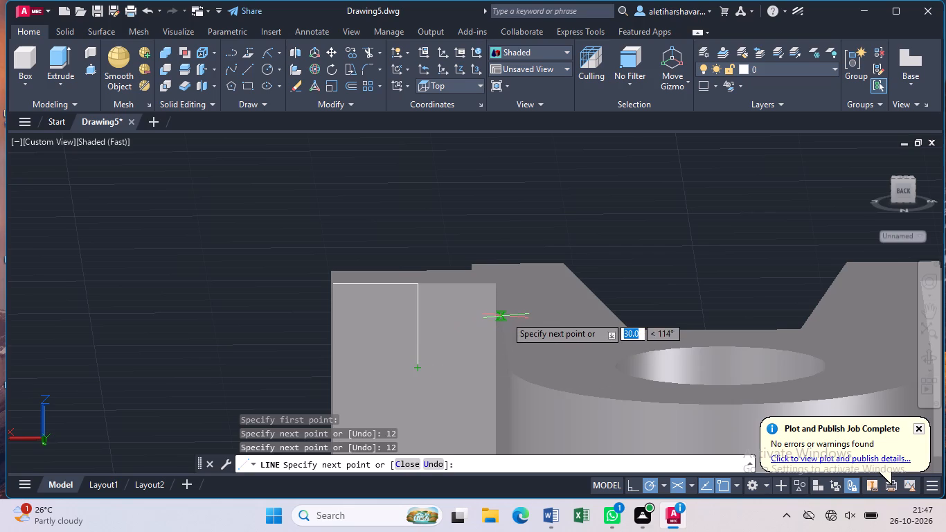
pyautogui.press('Escape')
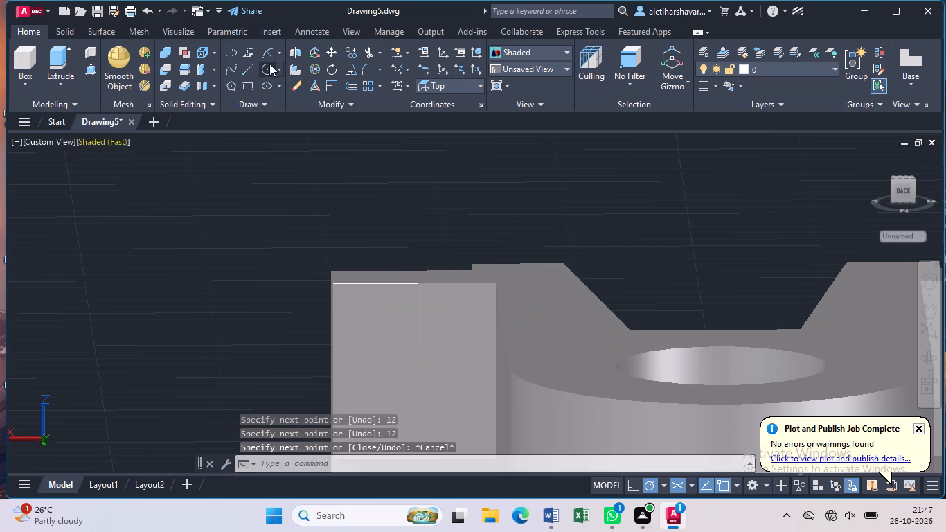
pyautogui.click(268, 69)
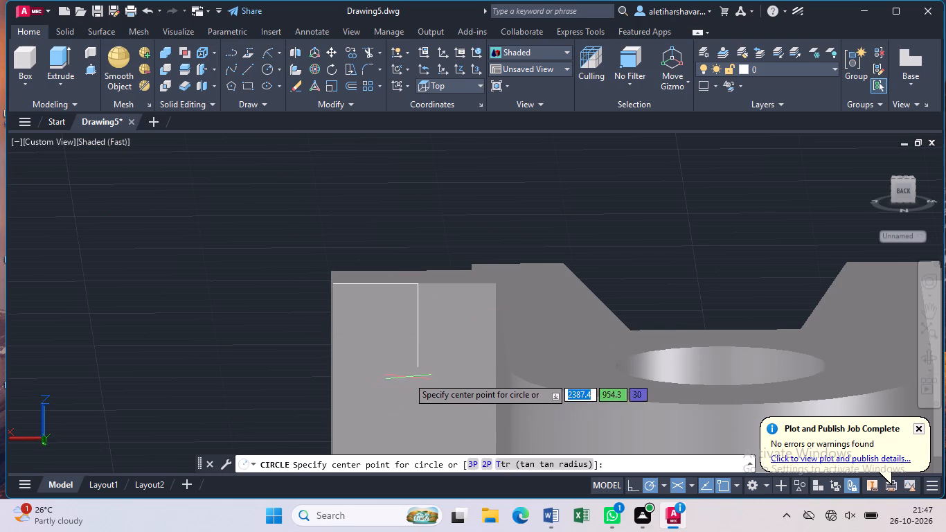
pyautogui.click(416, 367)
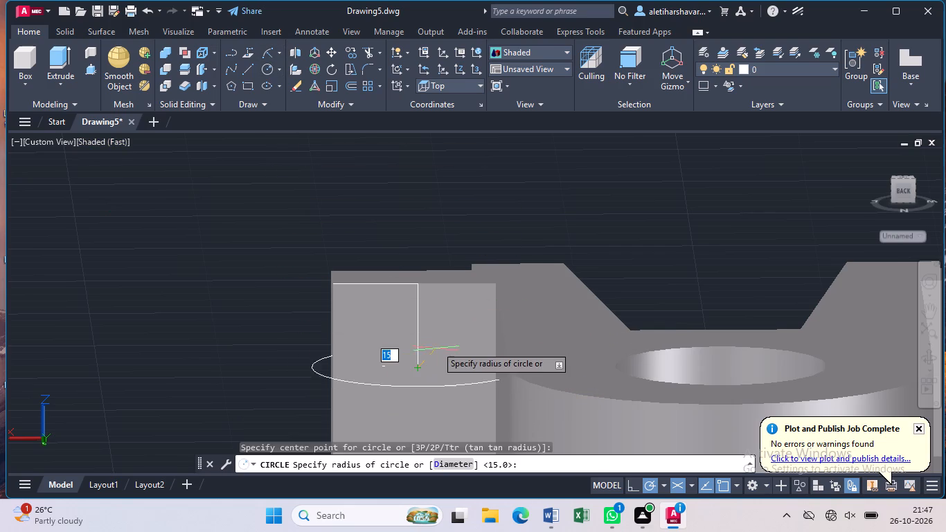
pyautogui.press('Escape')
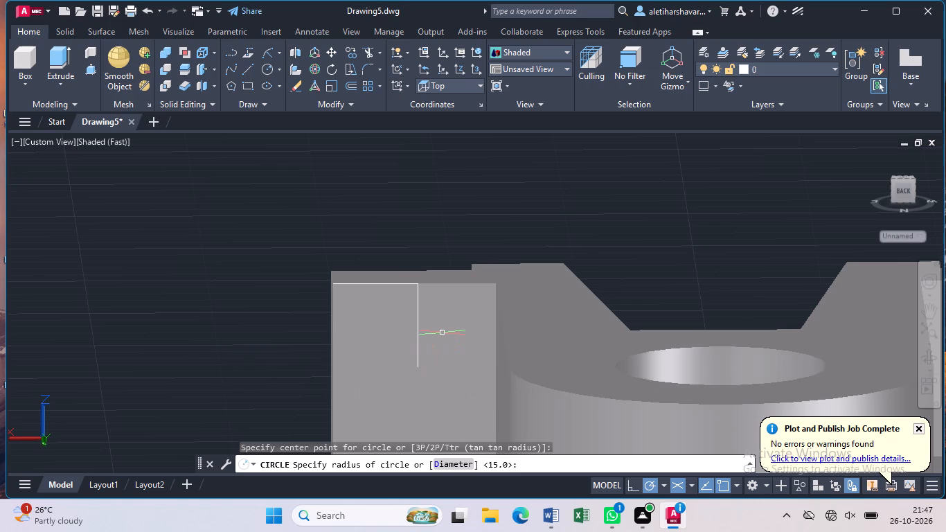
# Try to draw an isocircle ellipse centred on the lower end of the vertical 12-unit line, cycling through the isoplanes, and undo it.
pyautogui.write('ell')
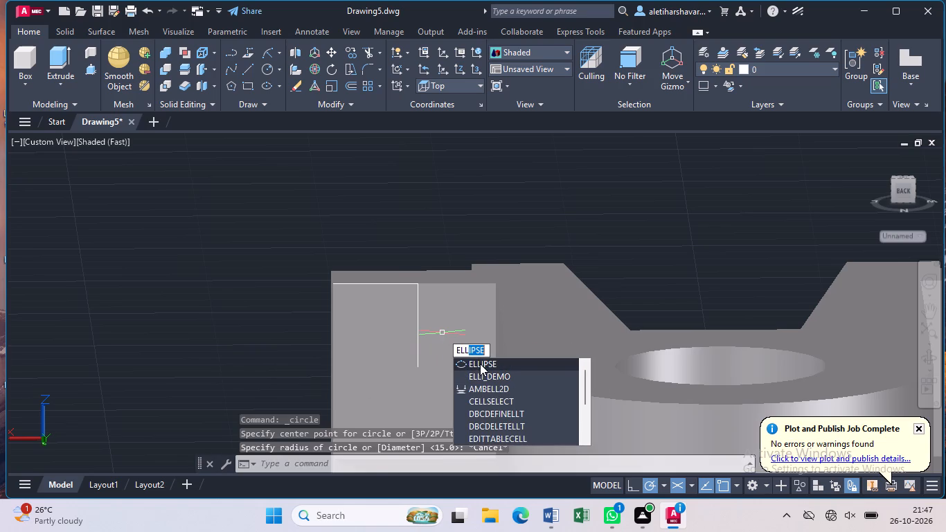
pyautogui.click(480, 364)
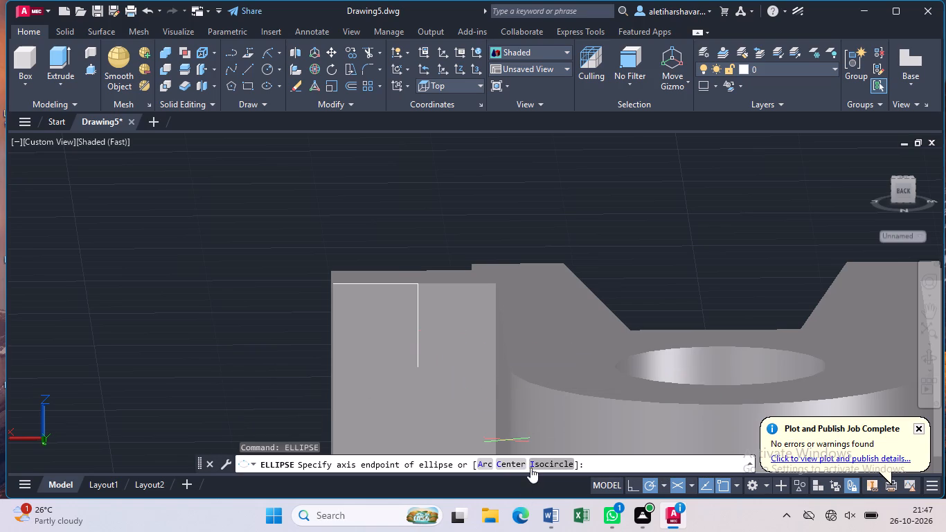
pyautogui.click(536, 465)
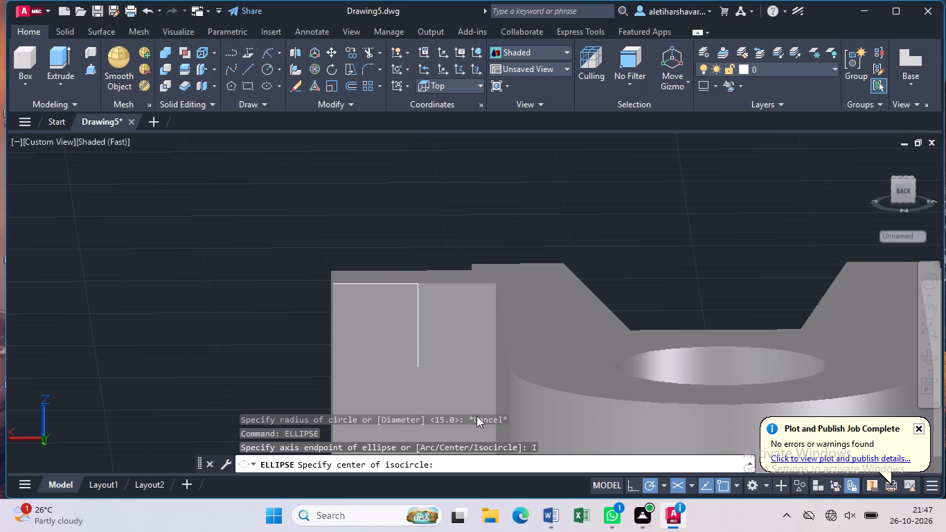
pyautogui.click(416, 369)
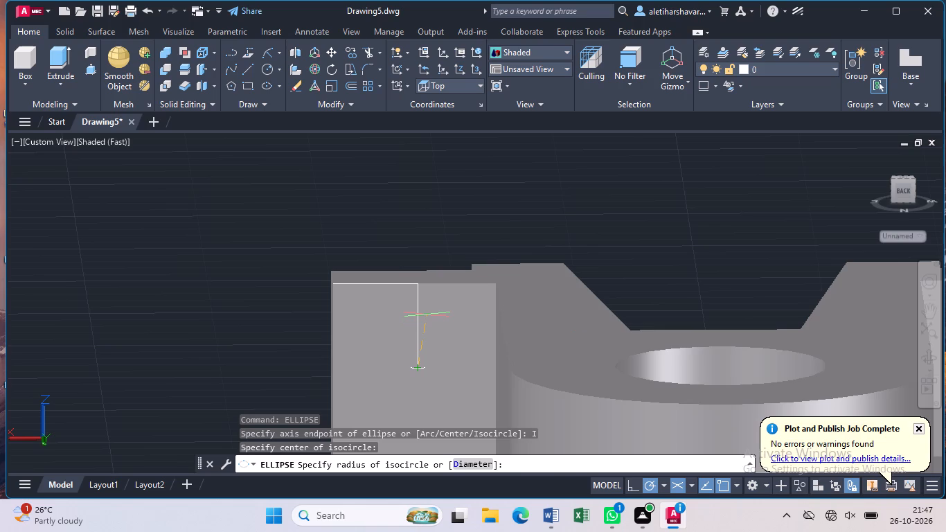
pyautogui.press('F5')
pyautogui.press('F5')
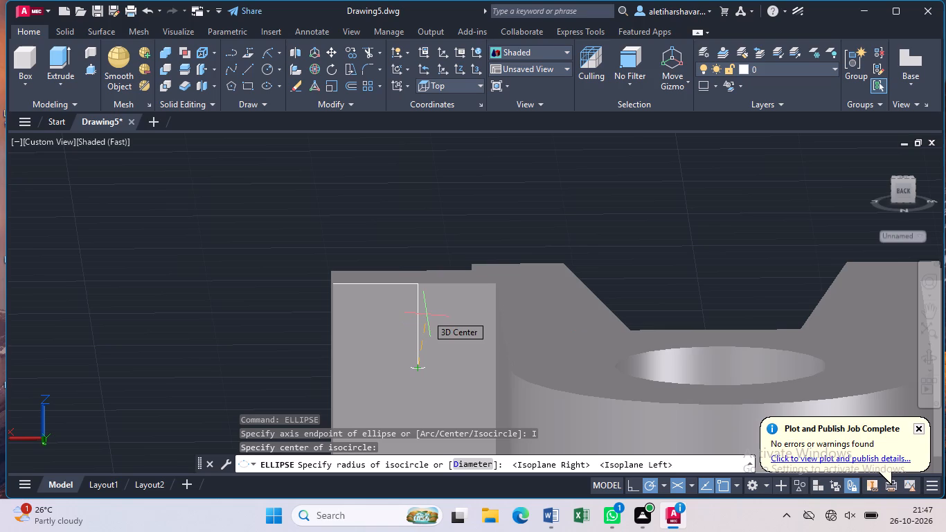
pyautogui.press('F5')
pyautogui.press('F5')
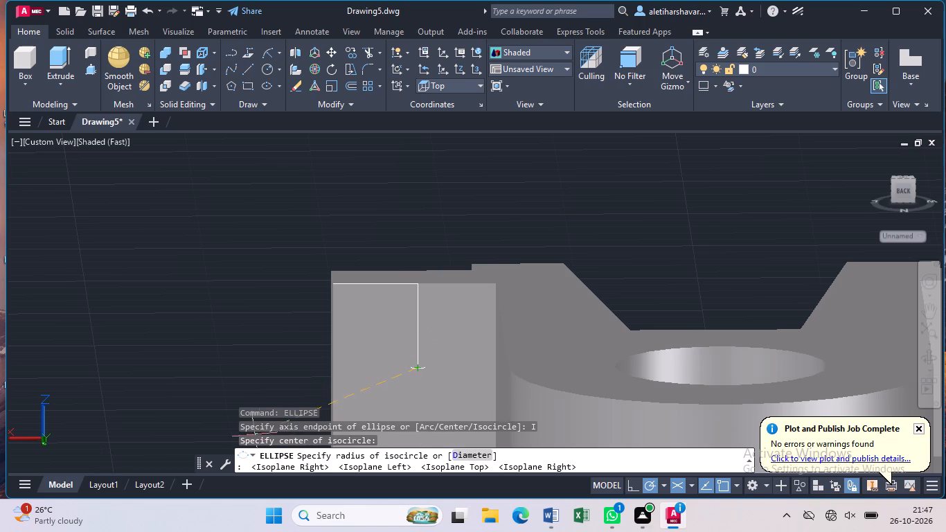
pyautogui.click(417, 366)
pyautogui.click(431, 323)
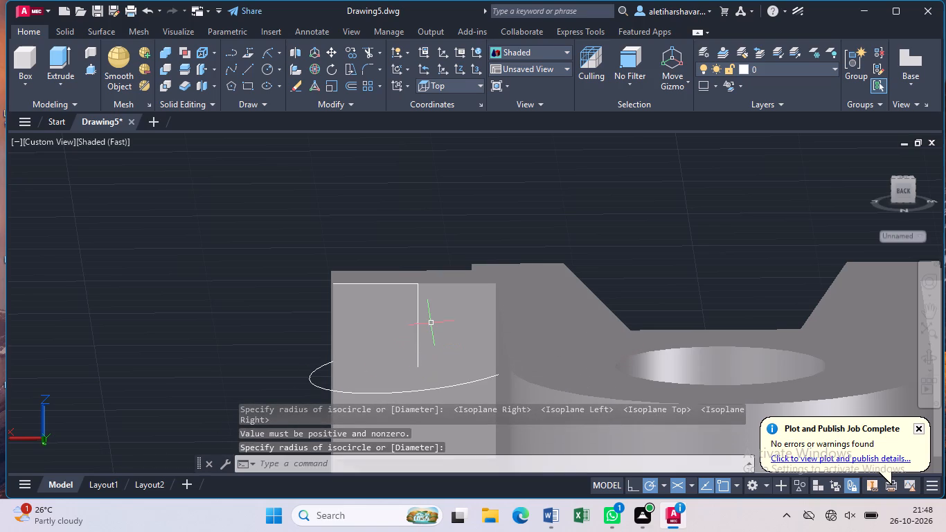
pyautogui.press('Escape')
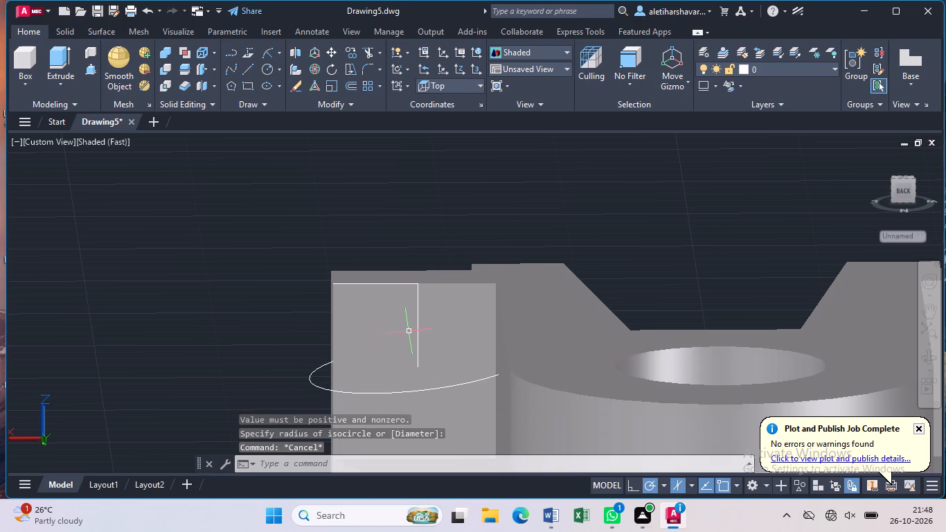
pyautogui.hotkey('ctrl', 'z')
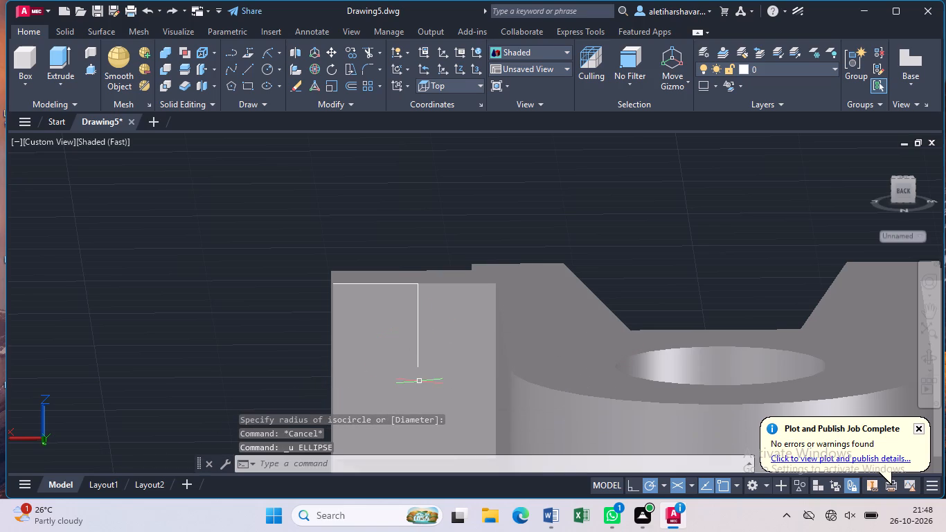
# Go through the standard orthographic views and settle on the Back view, facing the feet's rib-side faces squarely.
pyautogui.moveTo(422, 382); pyautogui.dragTo(371, 277, button='middle')
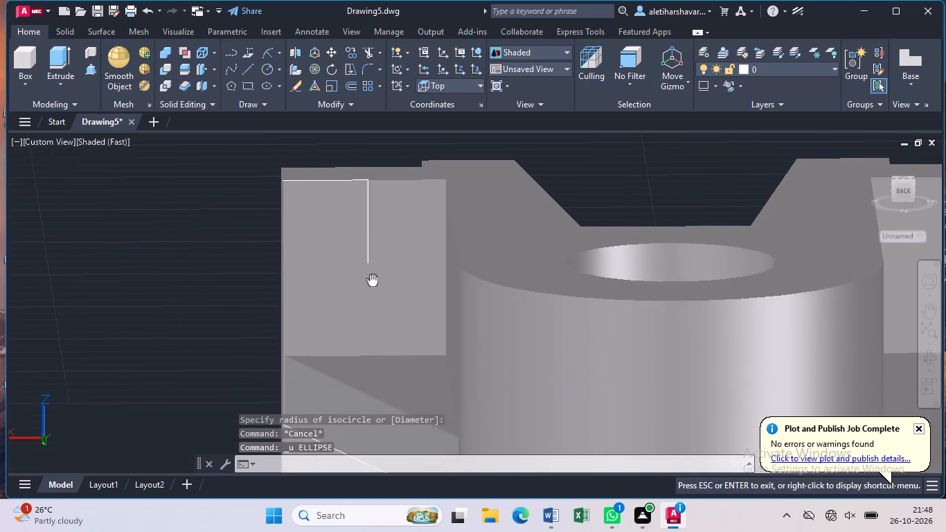
pyautogui.moveTo(371, 277); pyautogui.dragTo(364, 263, button='middle')
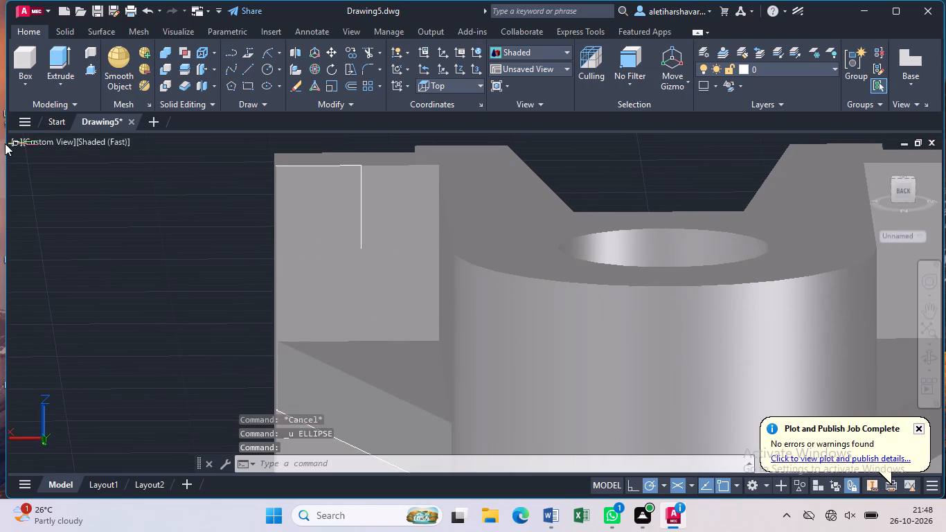
pyautogui.press('Escape')
pyautogui.press('Escape')
pyautogui.press('Escape')
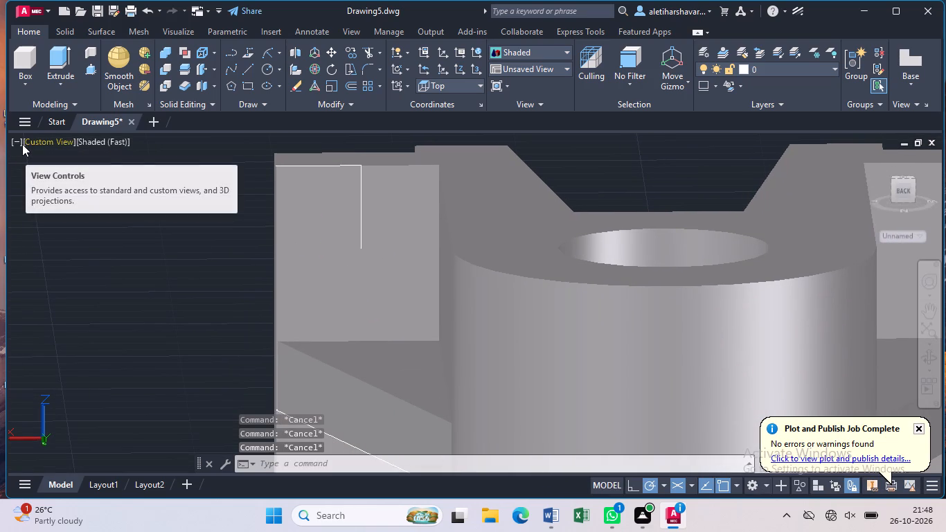
pyautogui.press('Escape')
pyautogui.click(37, 139)
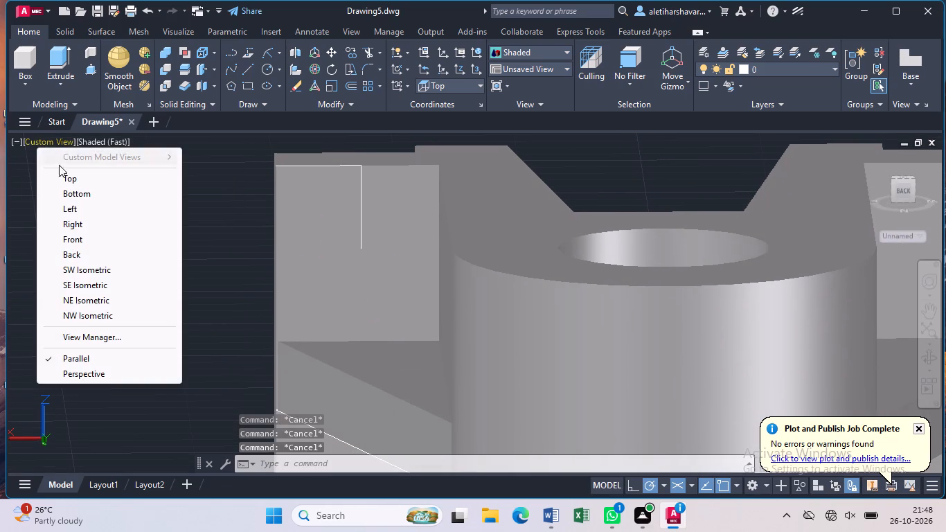
pyautogui.click(73, 175)
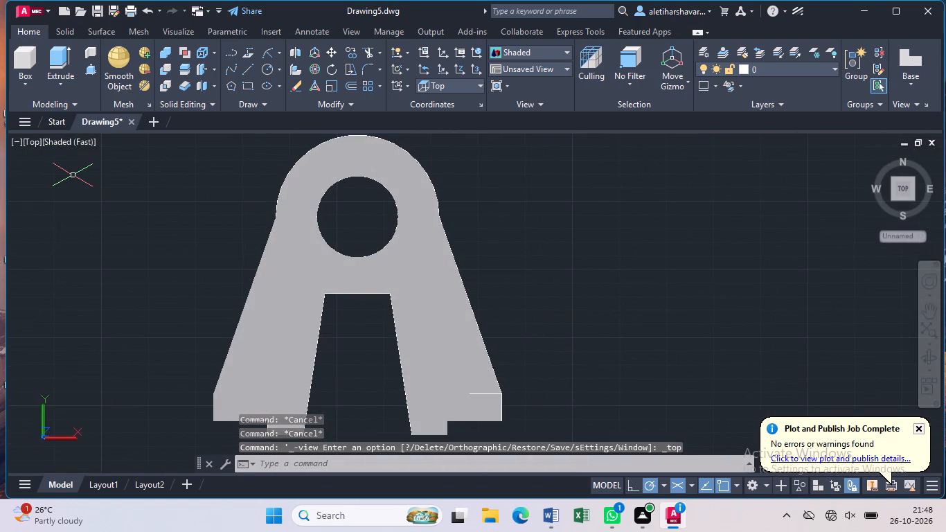
pyautogui.click(35, 137)
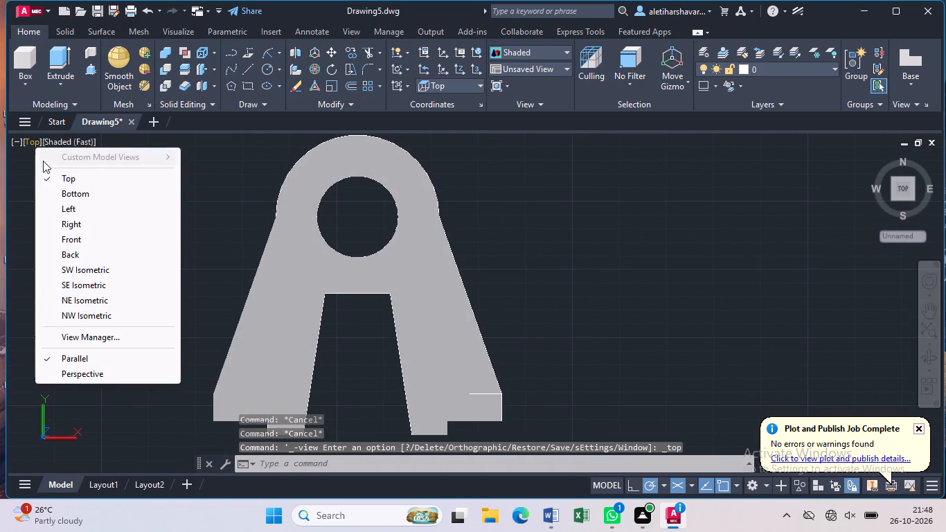
pyautogui.click(63, 193)
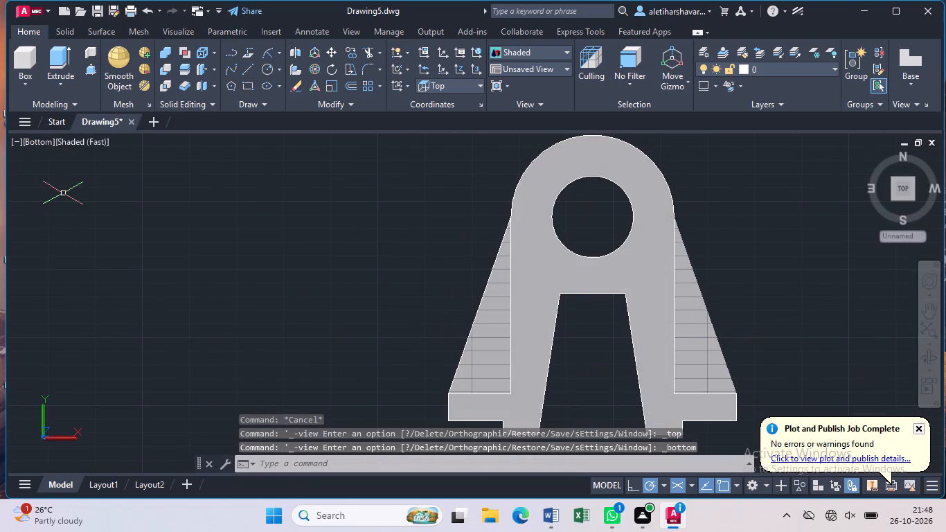
pyautogui.click(29, 141)
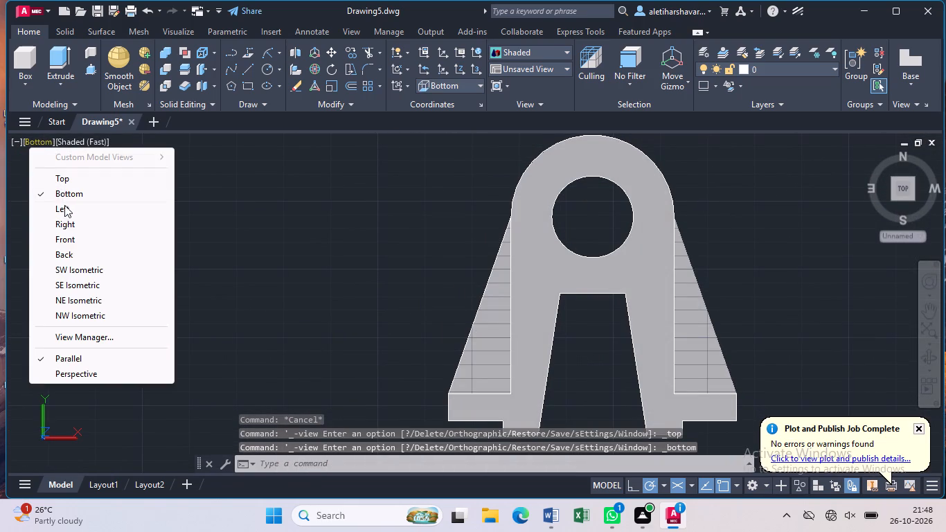
pyautogui.click(65, 207)
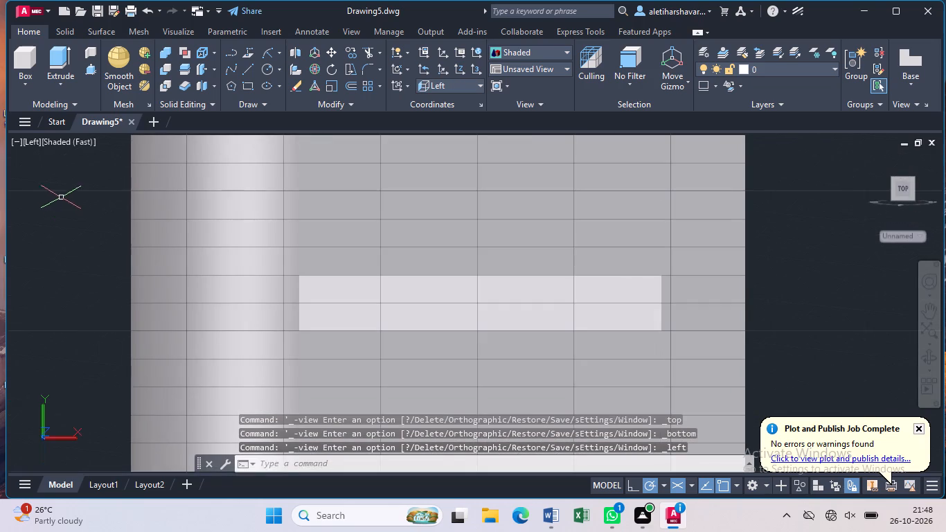
pyautogui.click(35, 145)
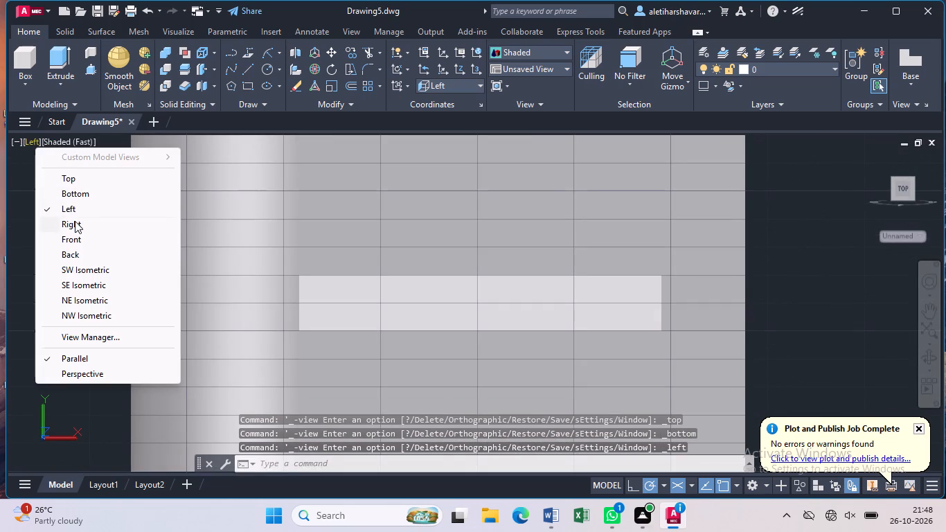
pyautogui.click(75, 221)
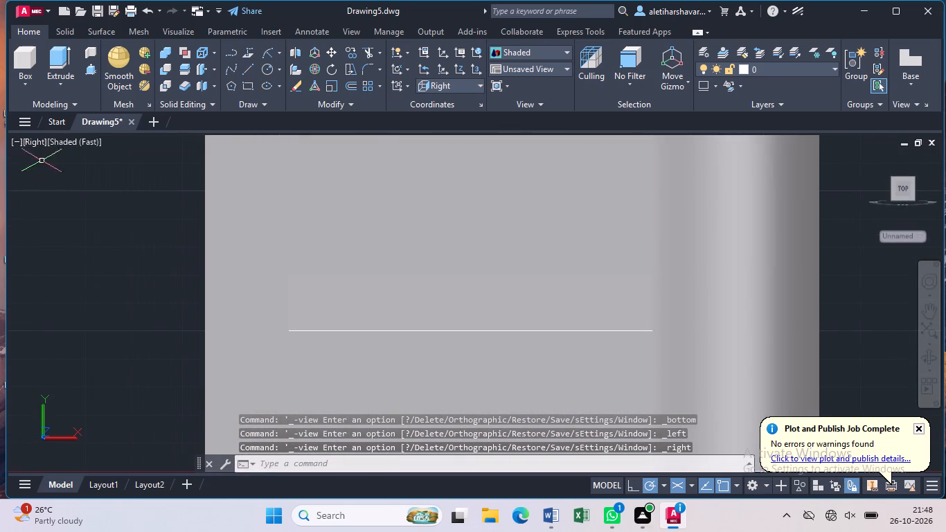
pyautogui.click(33, 139)
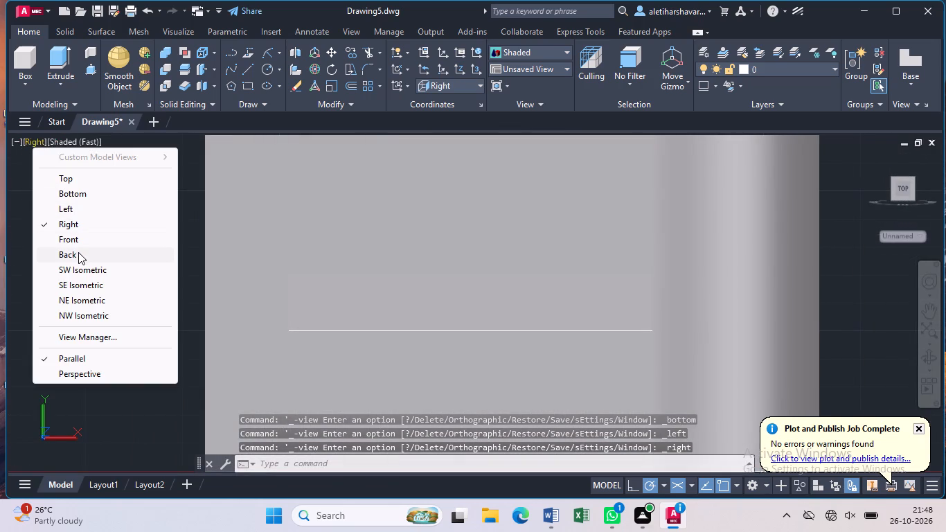
pyautogui.click(81, 237)
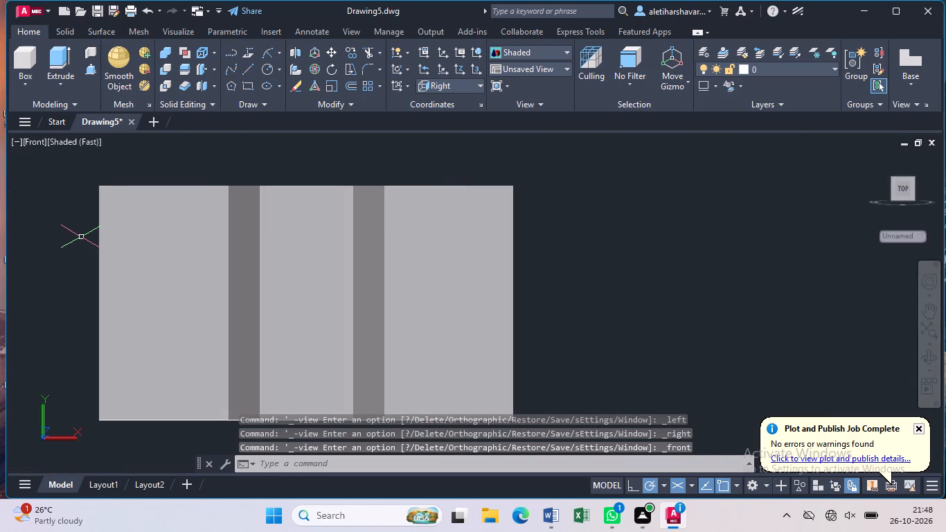
pyautogui.click(41, 141)
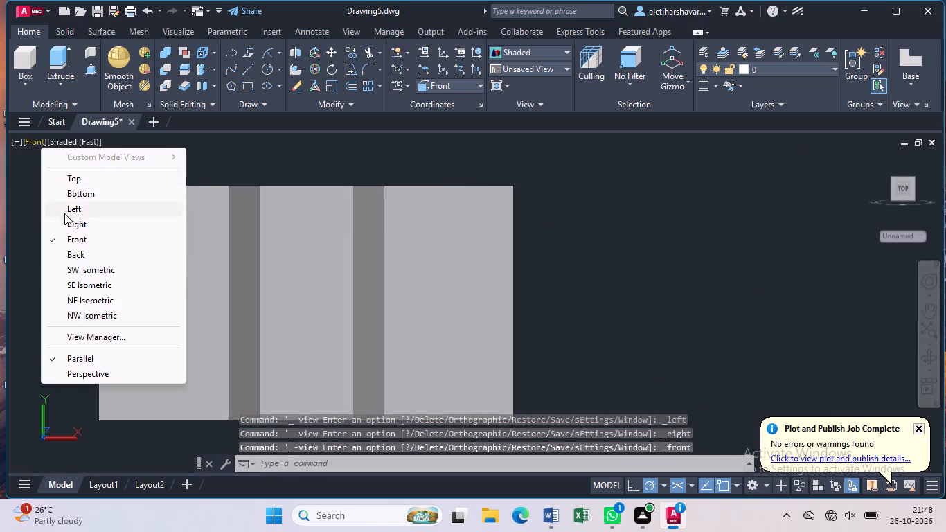
pyautogui.click(81, 254)
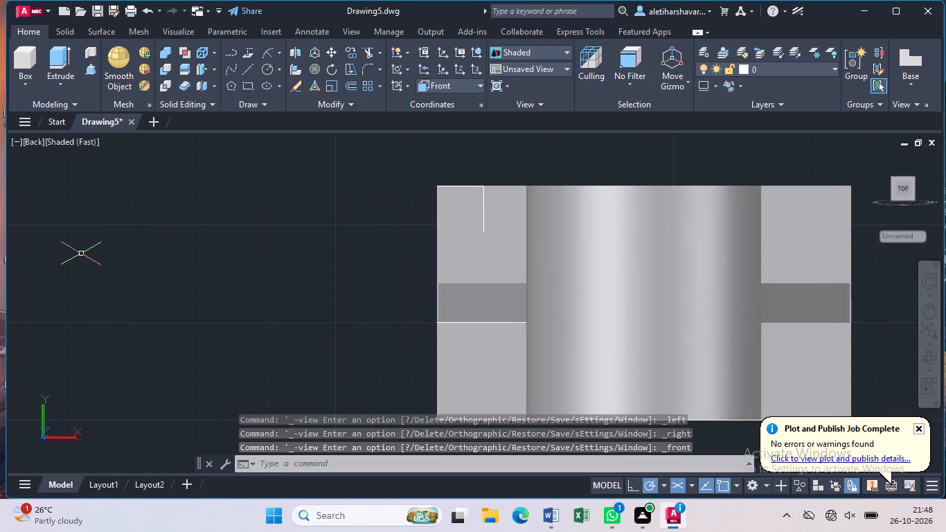
# Draw a circle of radius 7.5 centred on the lower end of the vertical 12-unit line on the foot face.
pyautogui.click(265, 69)
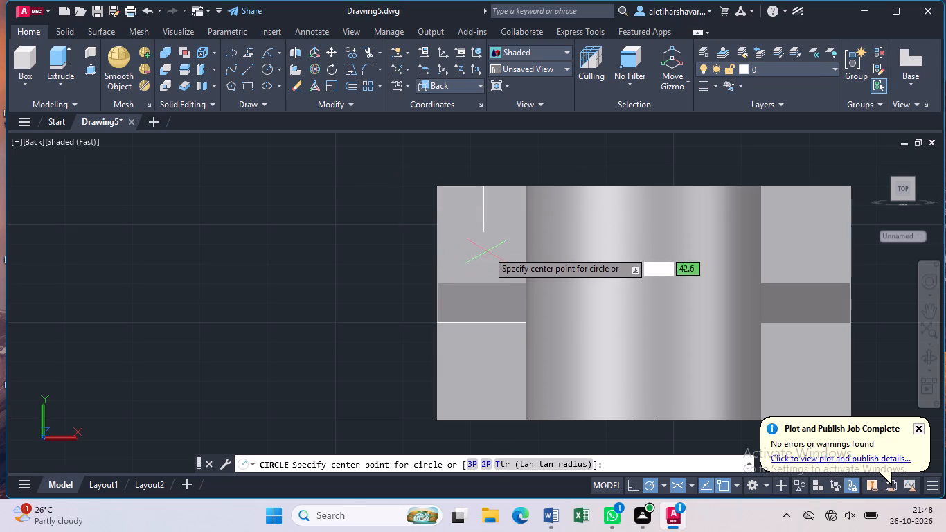
pyautogui.click(485, 228)
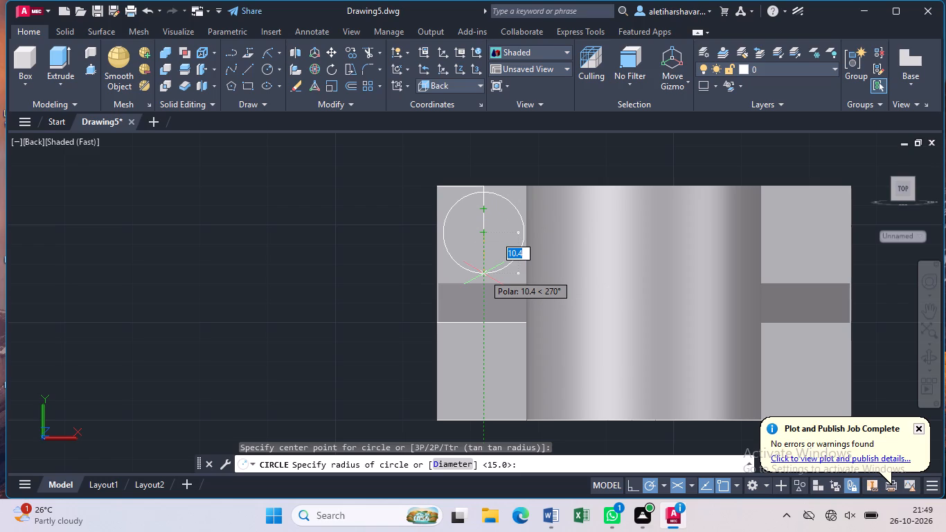
pyautogui.press('7')
pyautogui.press('.')
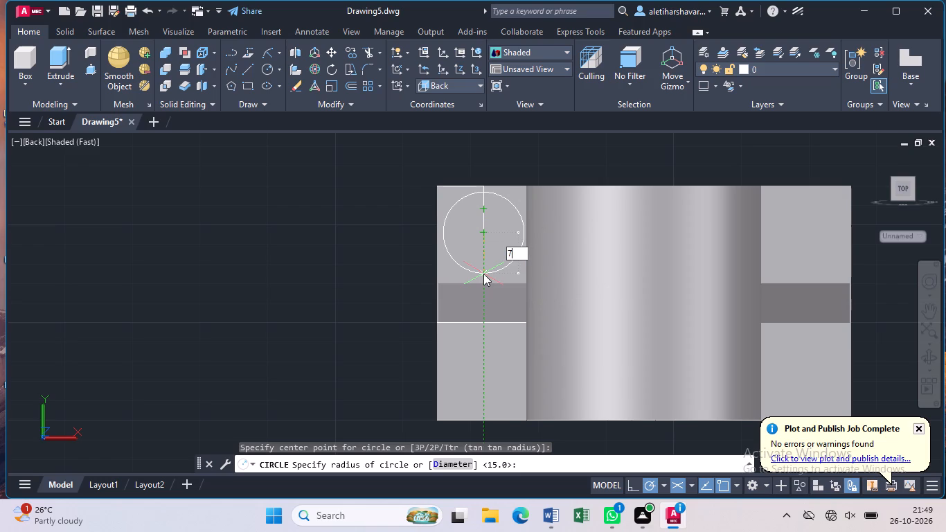
pyautogui.press('5')
pyautogui.press('Return')
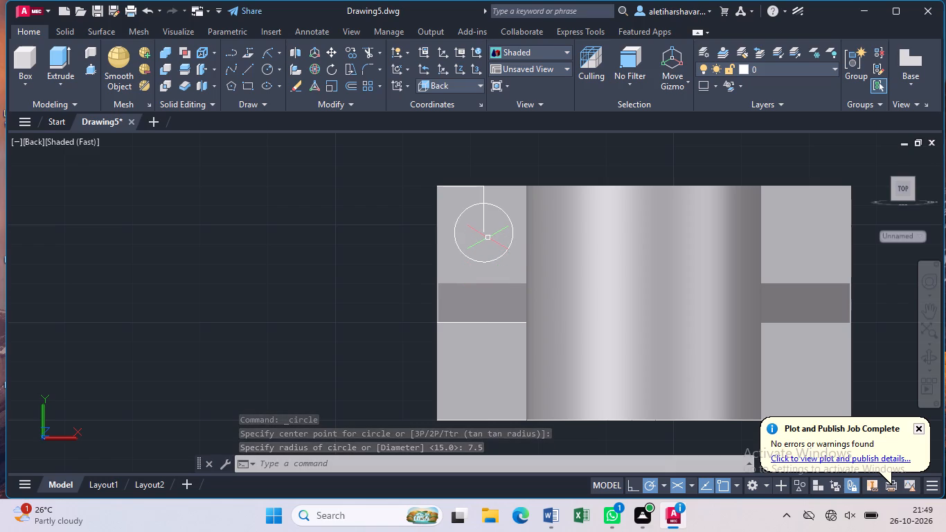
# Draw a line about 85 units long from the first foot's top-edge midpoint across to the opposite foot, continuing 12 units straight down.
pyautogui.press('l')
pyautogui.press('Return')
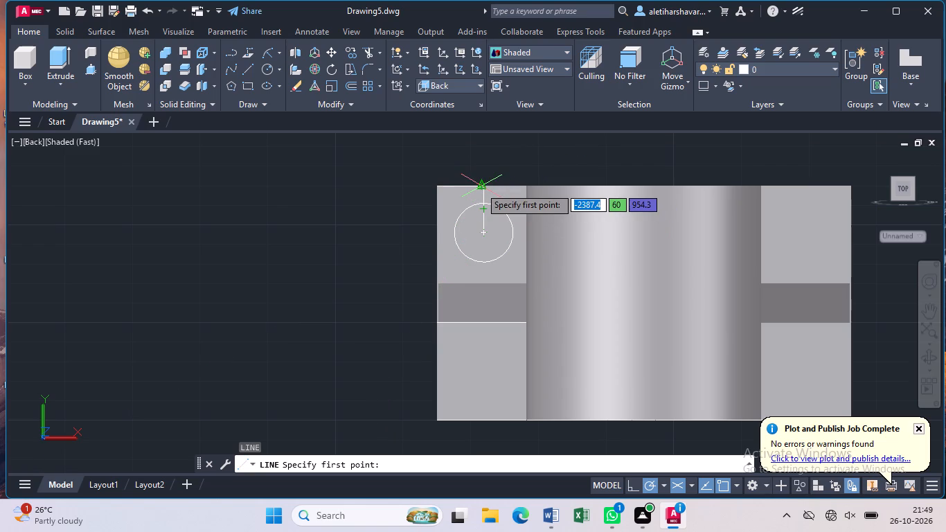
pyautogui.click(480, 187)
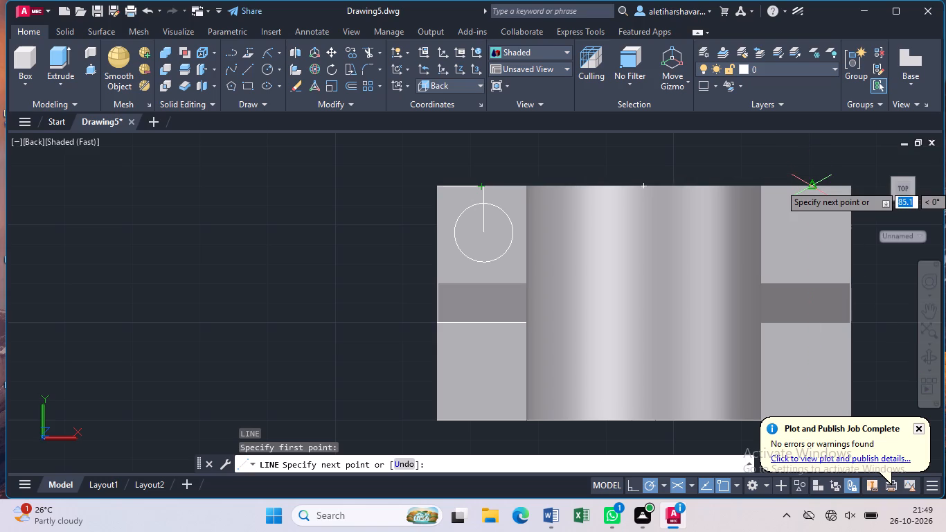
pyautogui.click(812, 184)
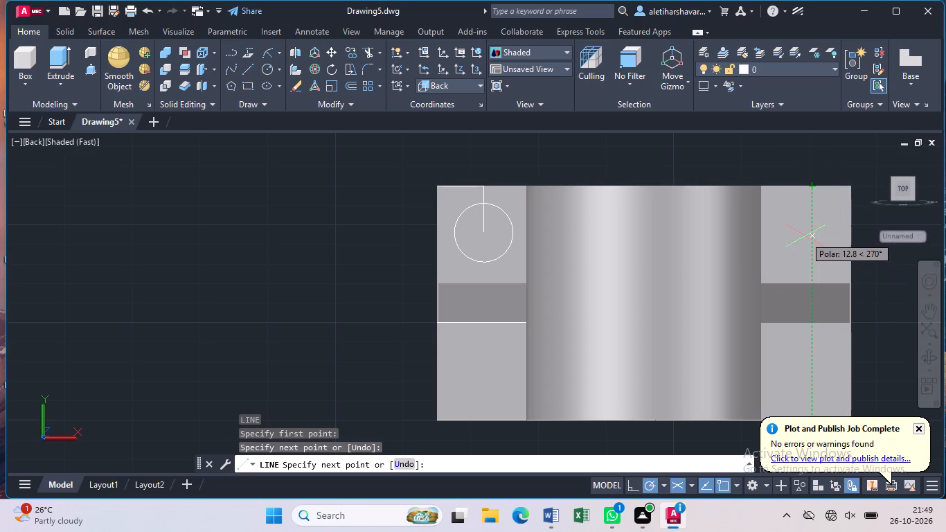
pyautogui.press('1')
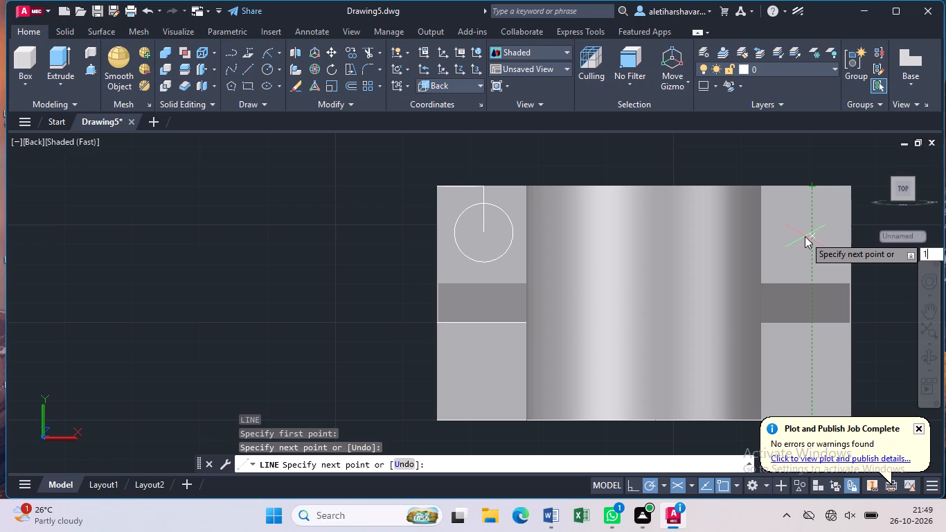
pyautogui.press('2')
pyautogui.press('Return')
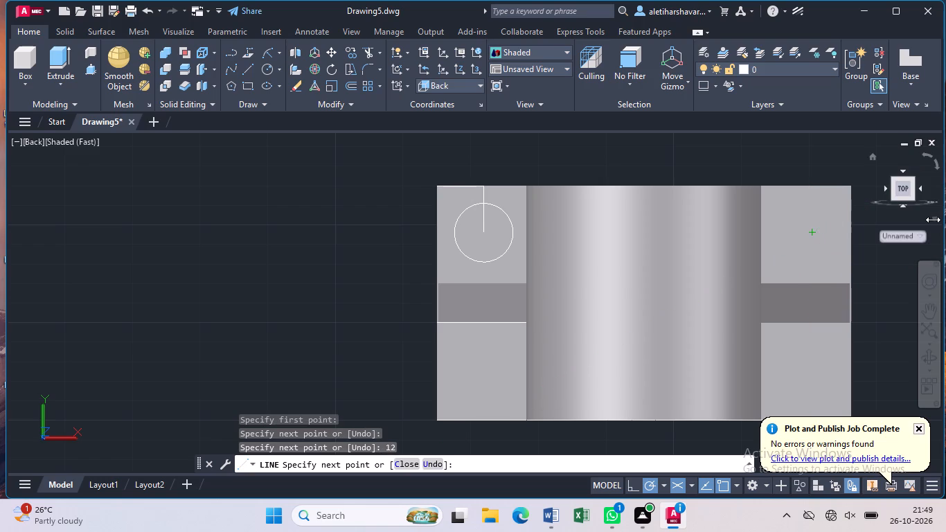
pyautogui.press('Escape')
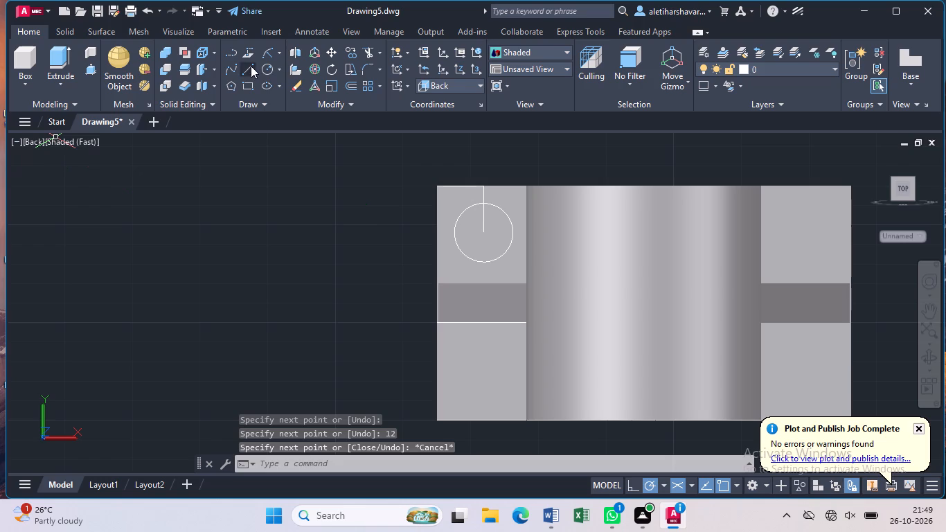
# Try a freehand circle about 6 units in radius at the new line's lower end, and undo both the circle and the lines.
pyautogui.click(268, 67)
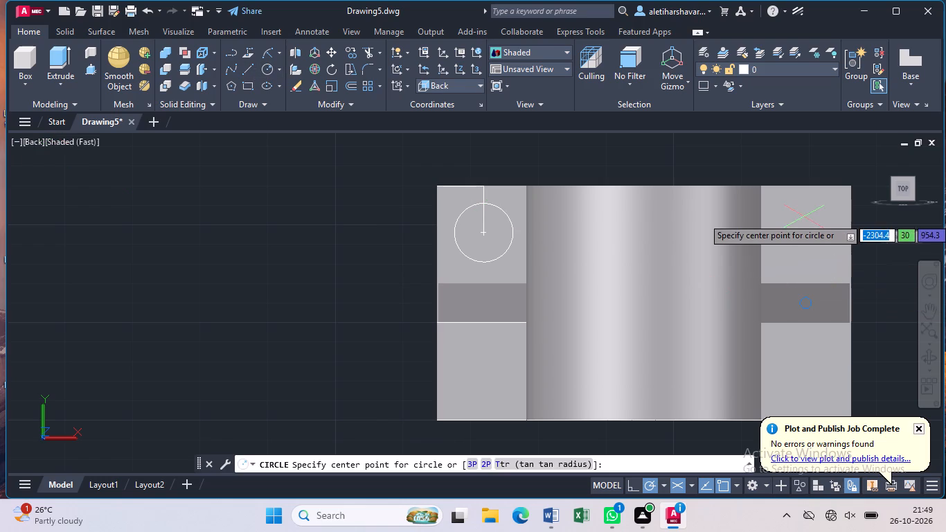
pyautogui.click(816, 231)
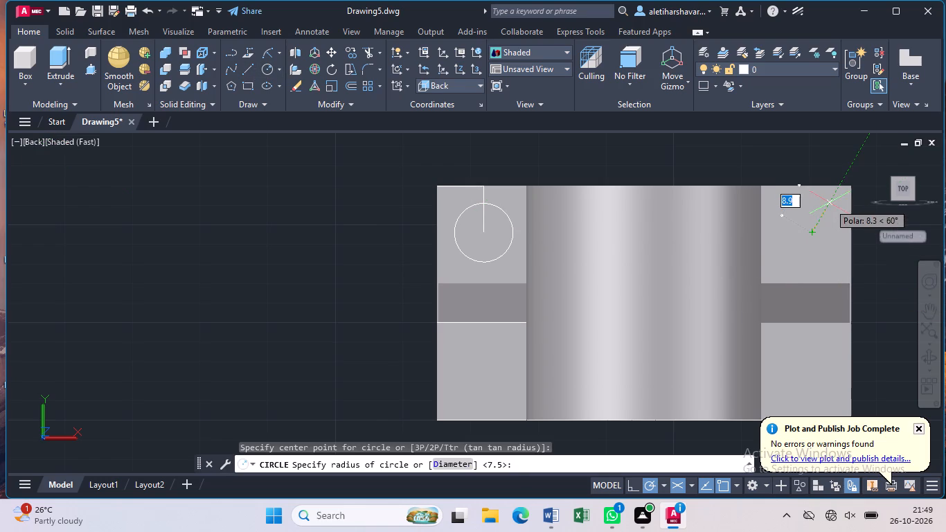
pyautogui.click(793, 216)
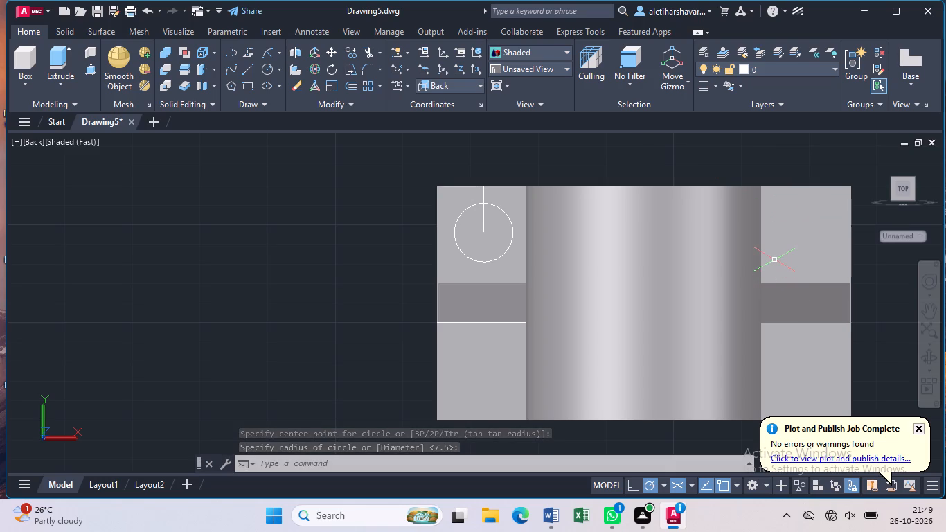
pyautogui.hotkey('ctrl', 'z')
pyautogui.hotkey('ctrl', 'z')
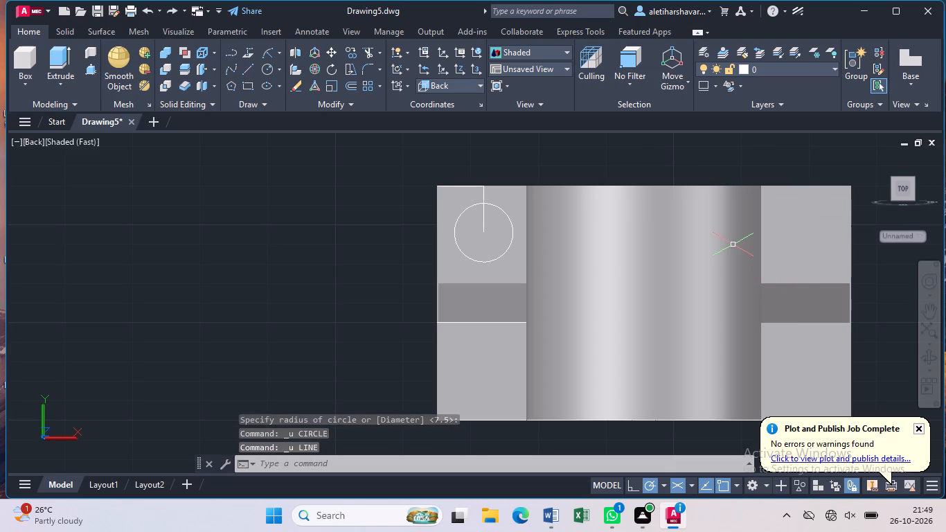
# From the opposite foot's upper outer corner, draw a line to its top edge's midpoint, about 11.5 units, and another 12 units straight down.
pyautogui.press('l')
pyautogui.press('Return')
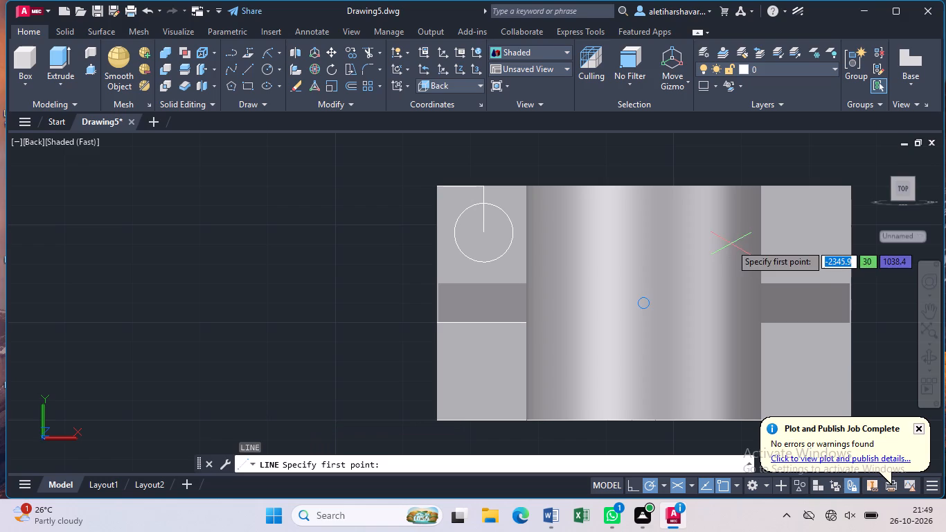
pyautogui.click(853, 188)
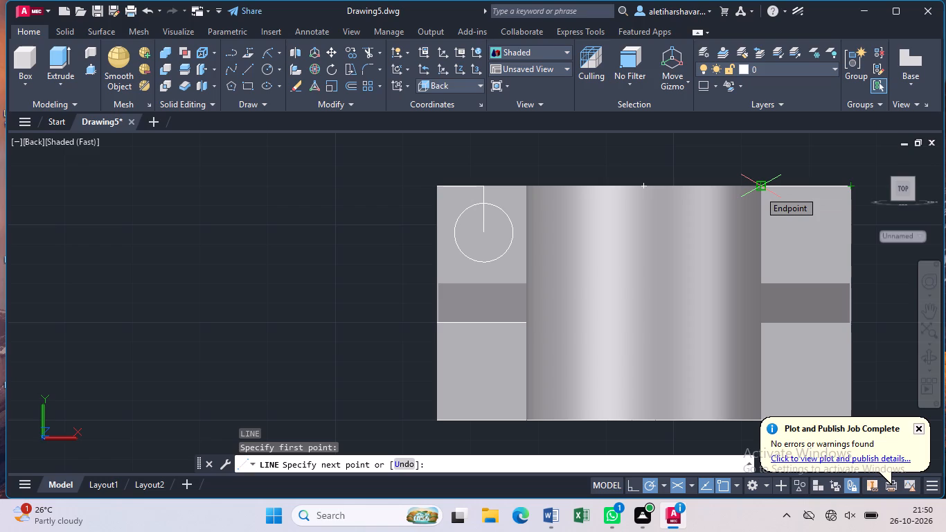
pyautogui.click(807, 190)
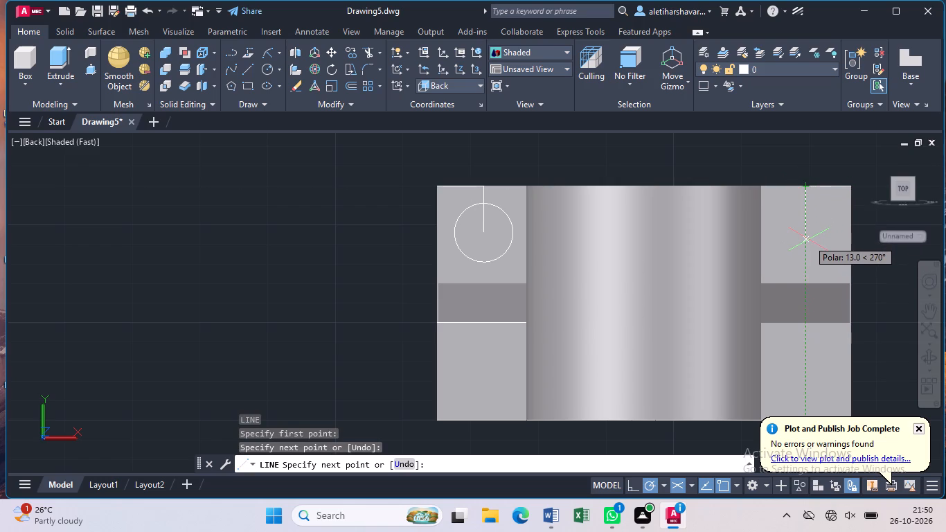
pyautogui.write('12')
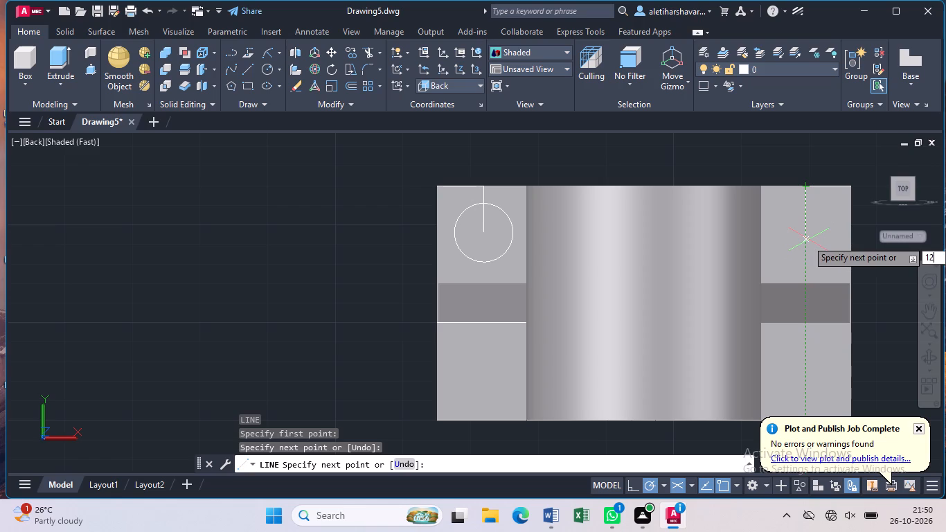
pyautogui.press('Return')
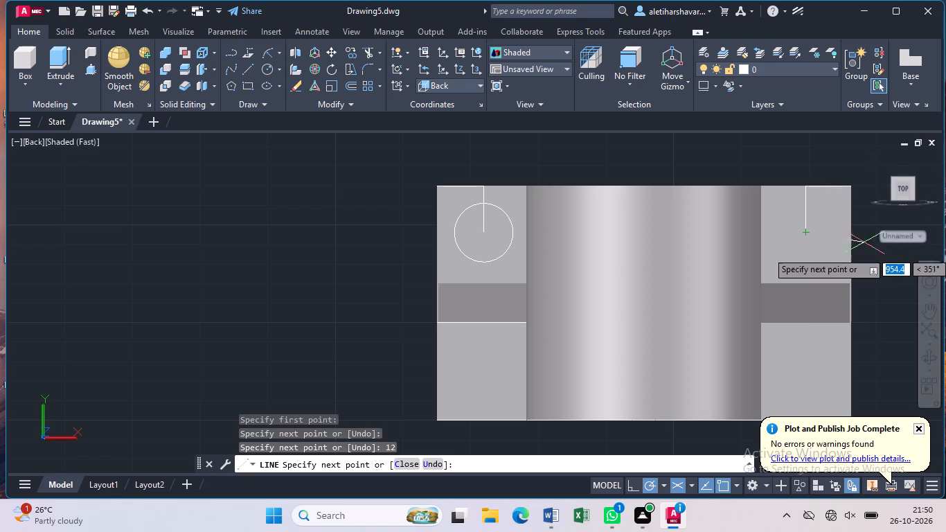
# Copy the radius-7.5 circle from its centre to the lower end of the opposite foot's 12-unit vertical line.
pyautogui.press('Escape')
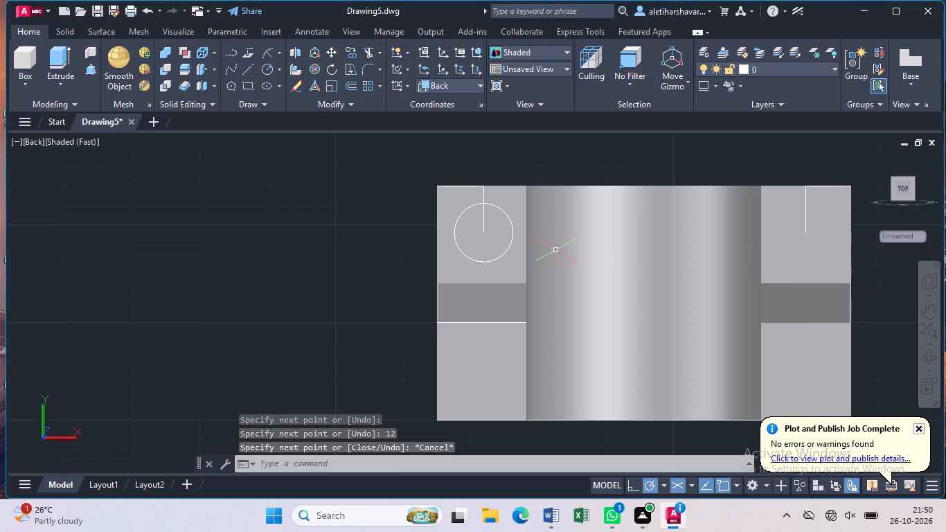
pyautogui.click(506, 219)
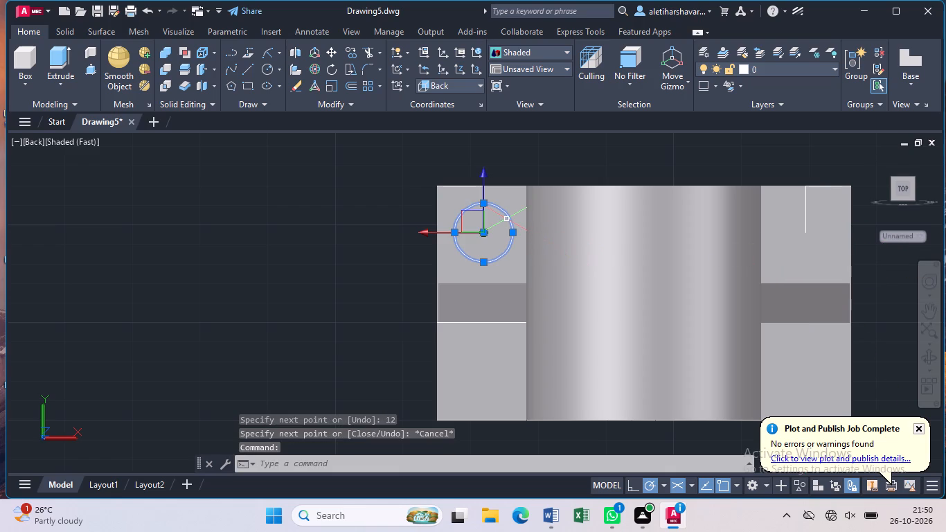
pyautogui.write('co')
pyautogui.press('Return')
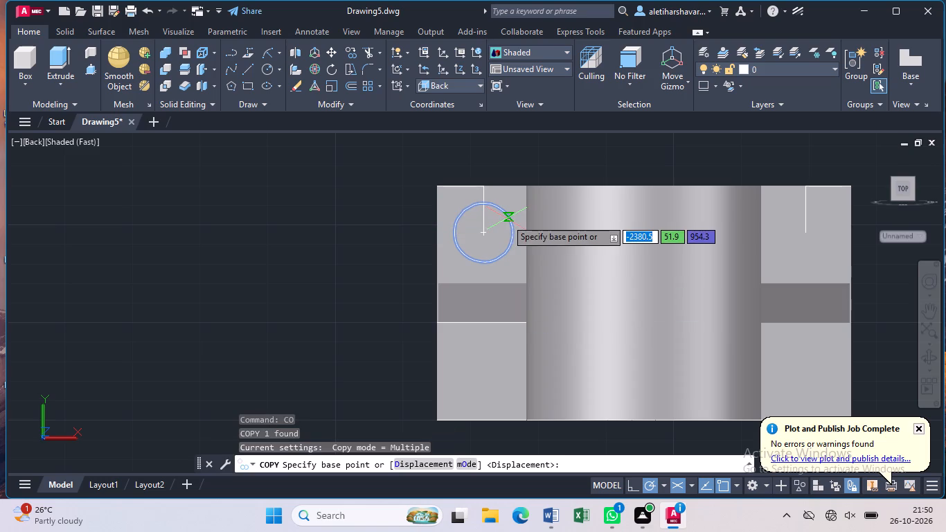
pyautogui.click(483, 235)
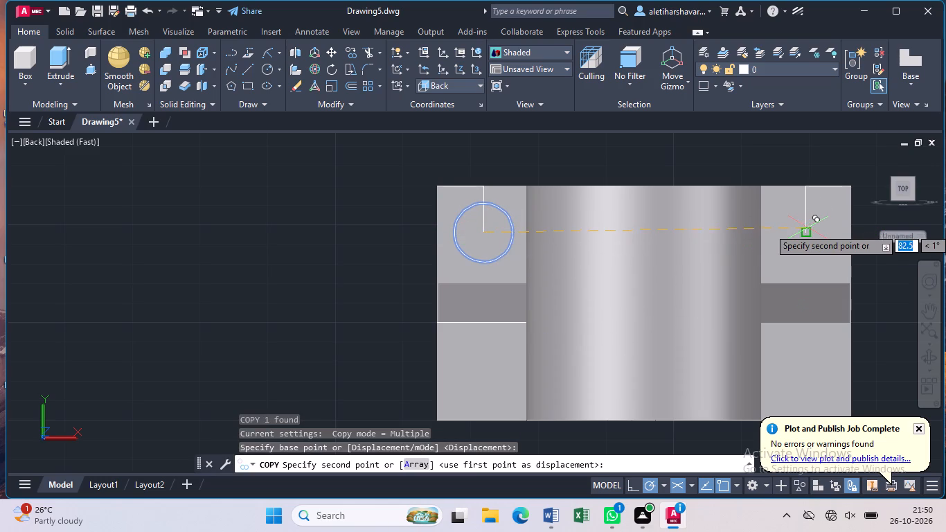
pyautogui.click(807, 231)
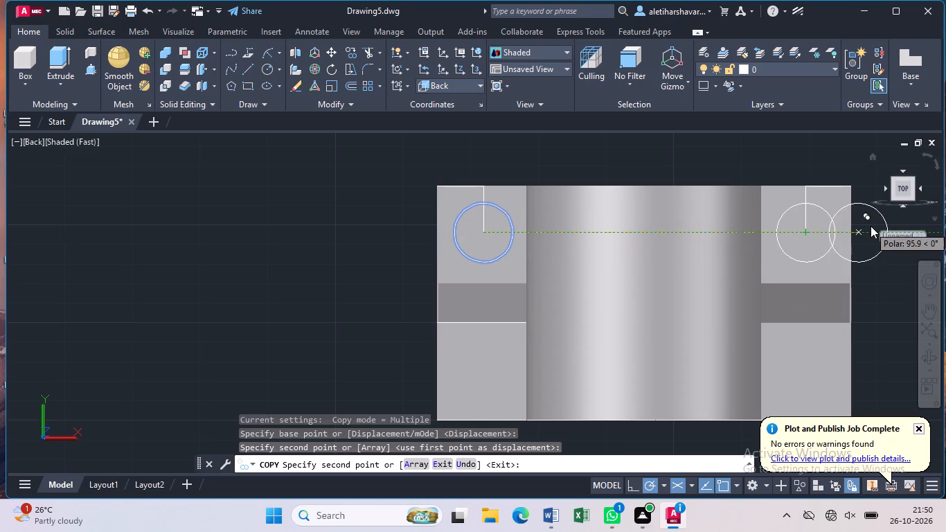
pyautogui.press('Escape')
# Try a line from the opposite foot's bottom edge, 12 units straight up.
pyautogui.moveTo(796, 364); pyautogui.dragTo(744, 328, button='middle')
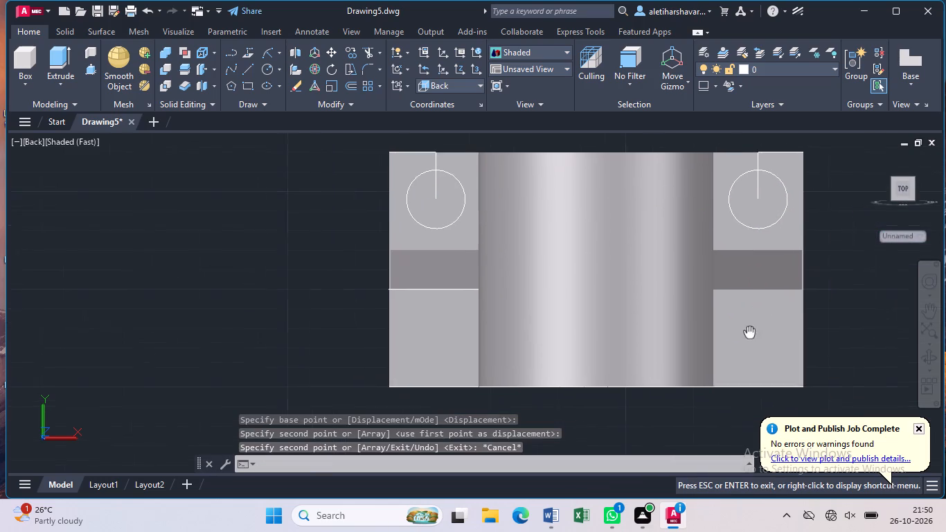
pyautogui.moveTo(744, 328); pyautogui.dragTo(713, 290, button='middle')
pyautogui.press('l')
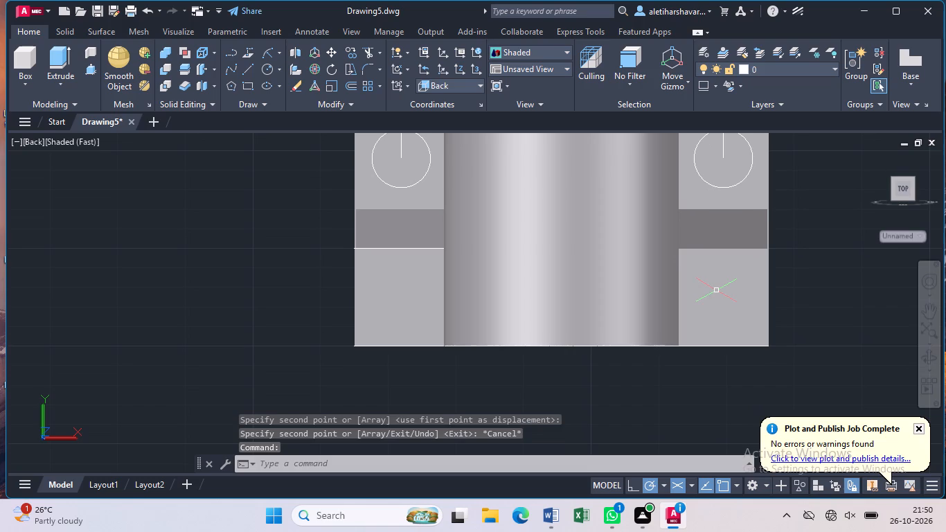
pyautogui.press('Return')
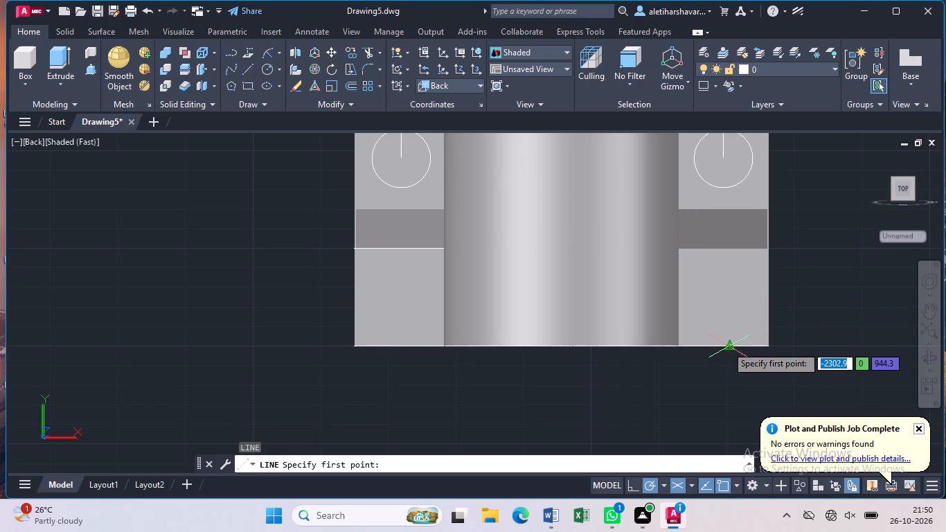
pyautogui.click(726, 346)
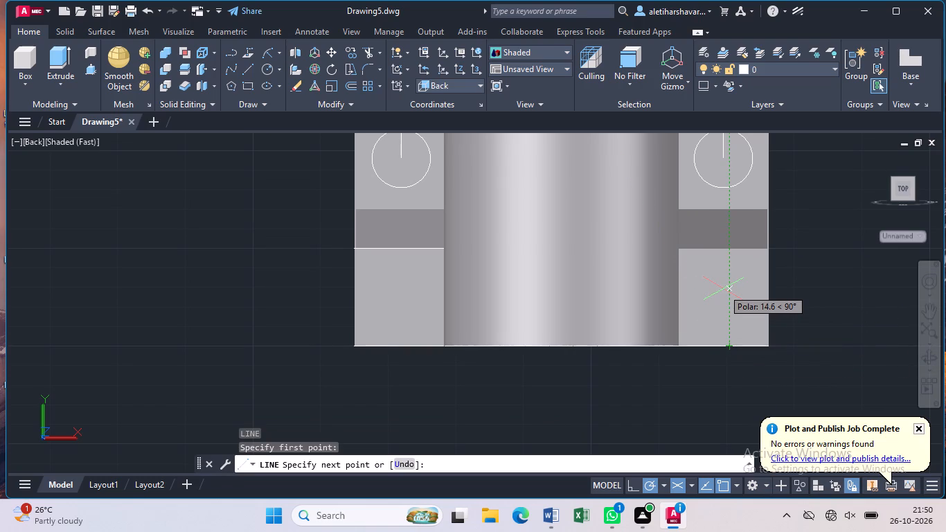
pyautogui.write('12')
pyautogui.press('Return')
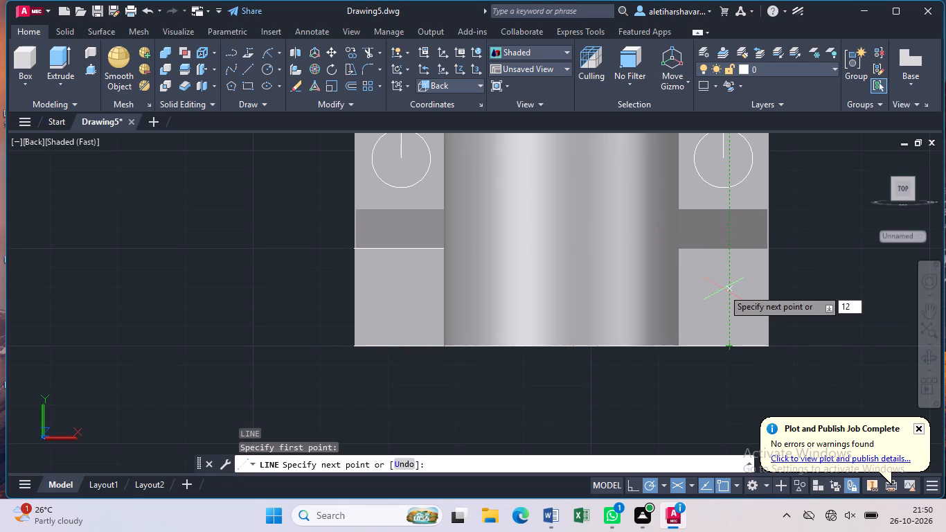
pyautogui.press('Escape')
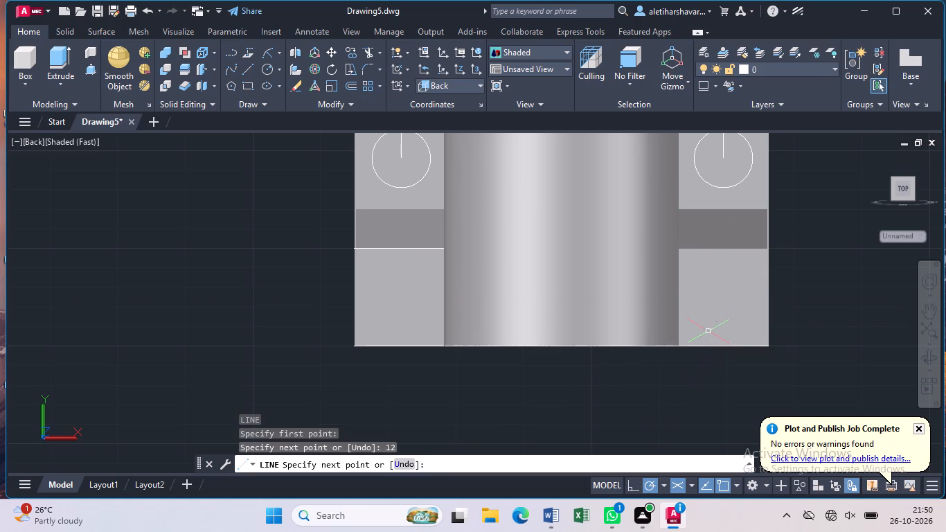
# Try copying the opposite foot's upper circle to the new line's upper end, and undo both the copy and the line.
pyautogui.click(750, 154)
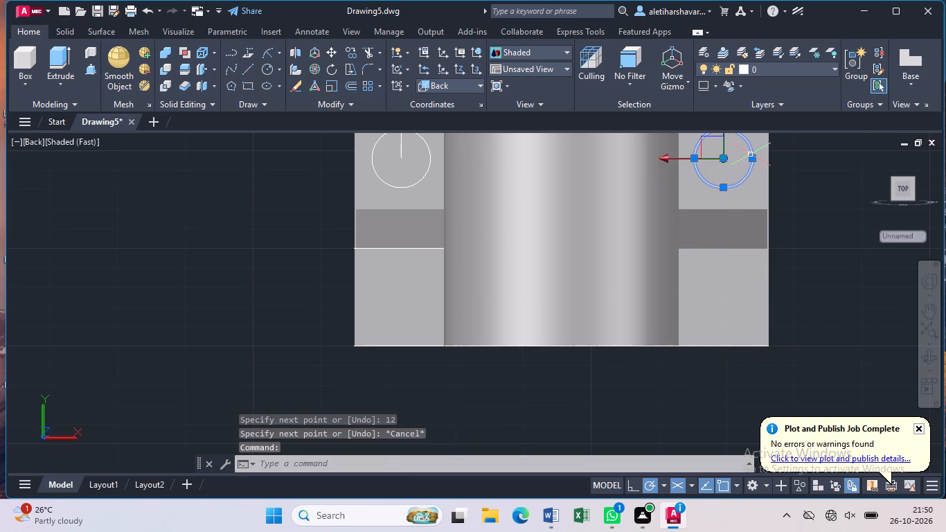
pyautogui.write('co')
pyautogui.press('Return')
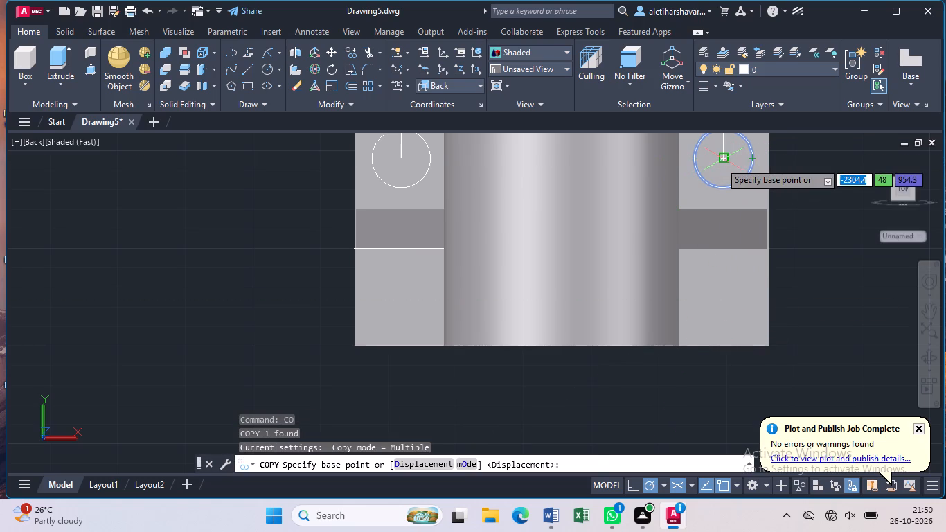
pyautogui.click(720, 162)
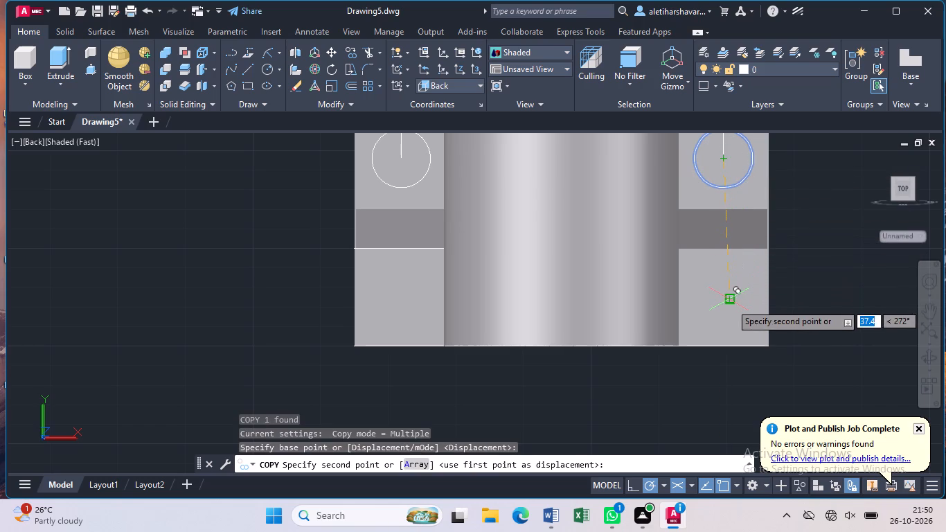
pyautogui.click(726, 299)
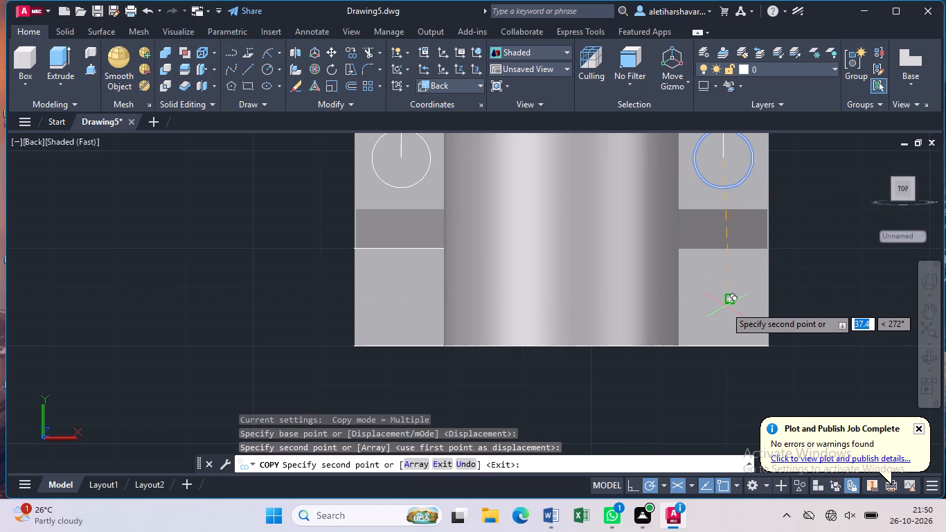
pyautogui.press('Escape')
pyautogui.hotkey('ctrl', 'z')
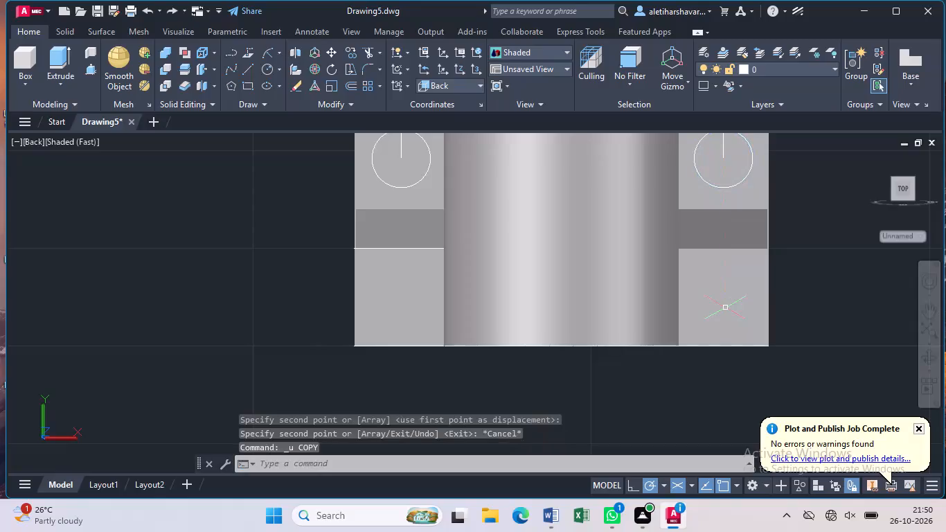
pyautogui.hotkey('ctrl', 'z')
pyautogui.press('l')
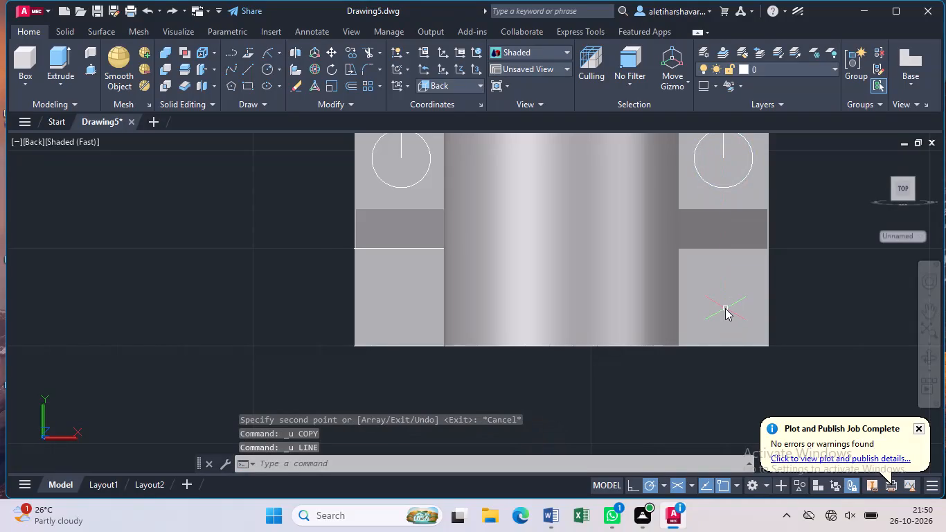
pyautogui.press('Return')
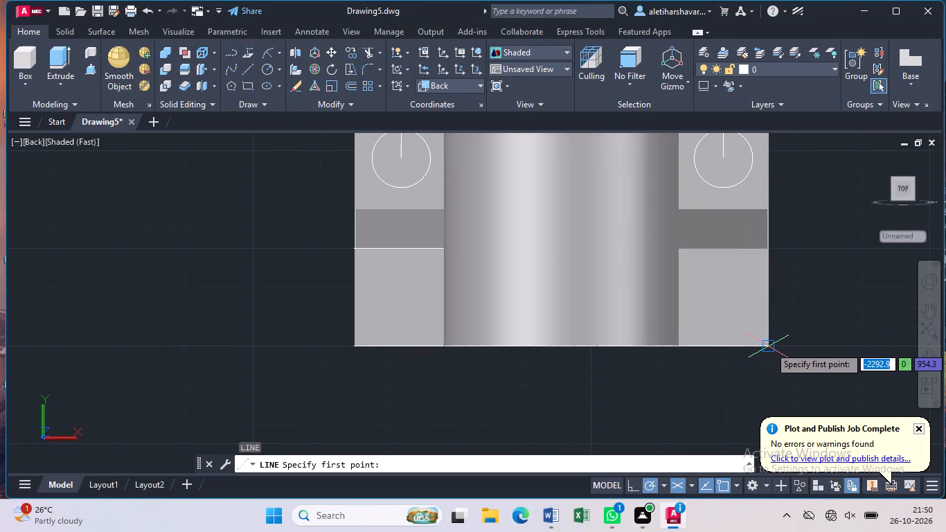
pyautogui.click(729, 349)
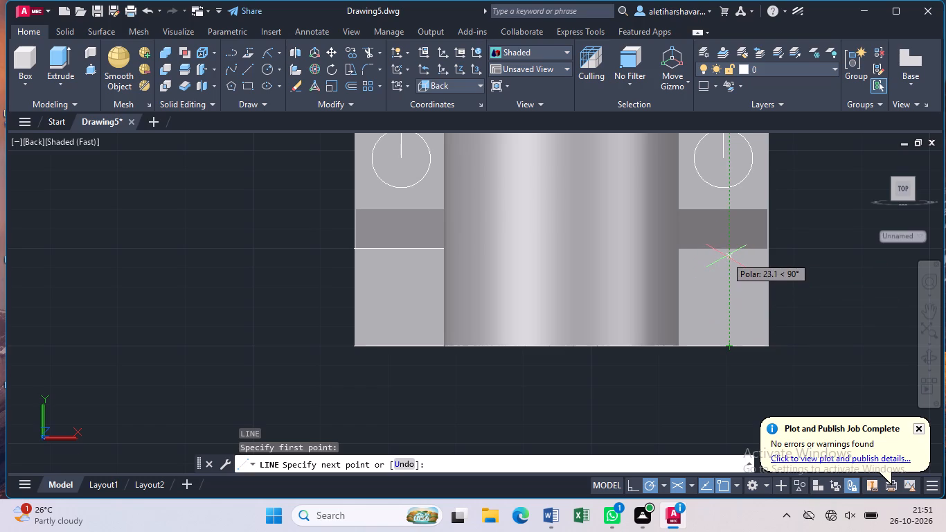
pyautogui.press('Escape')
# From the opposite foot's lower outer corner, draw a line to its bottom edge's midpoint, about 11.5 units, and another 12 units straight up.
pyautogui.press('l')
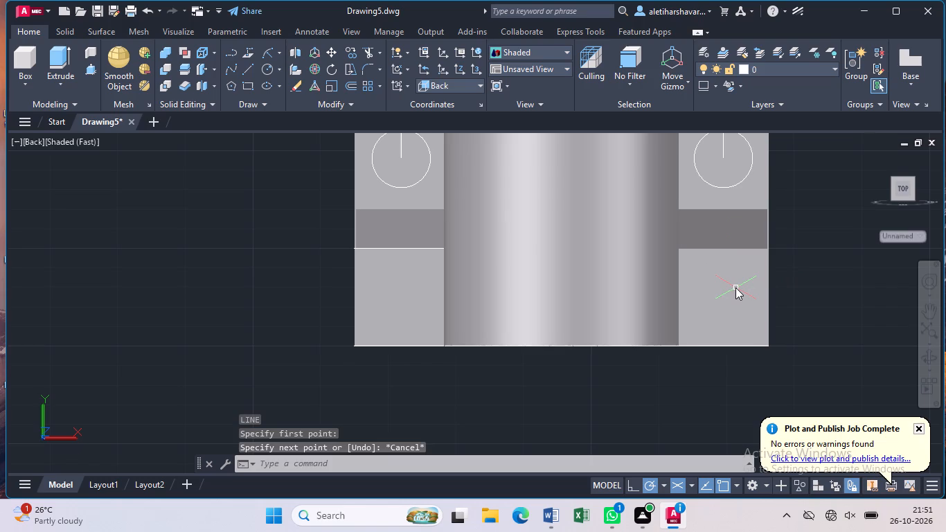
pyautogui.press('Return')
pyautogui.click(765, 343)
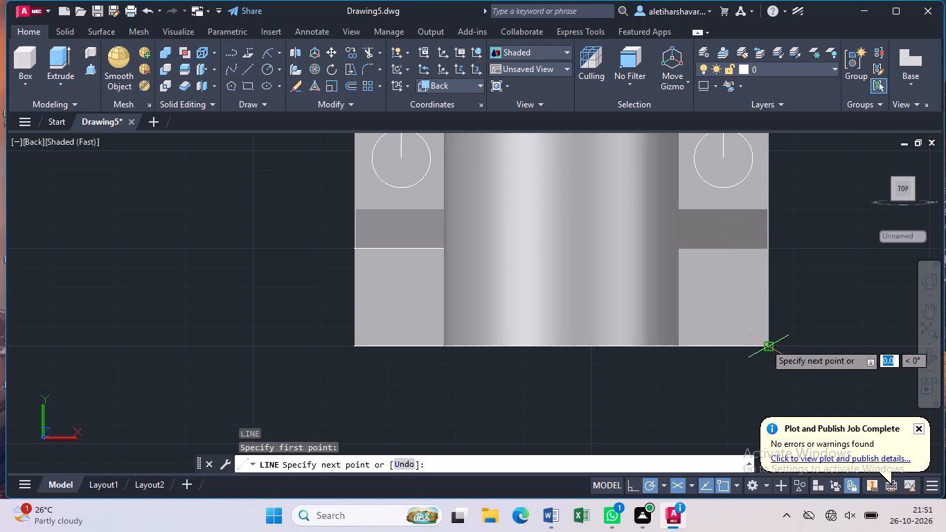
pyautogui.click(722, 344)
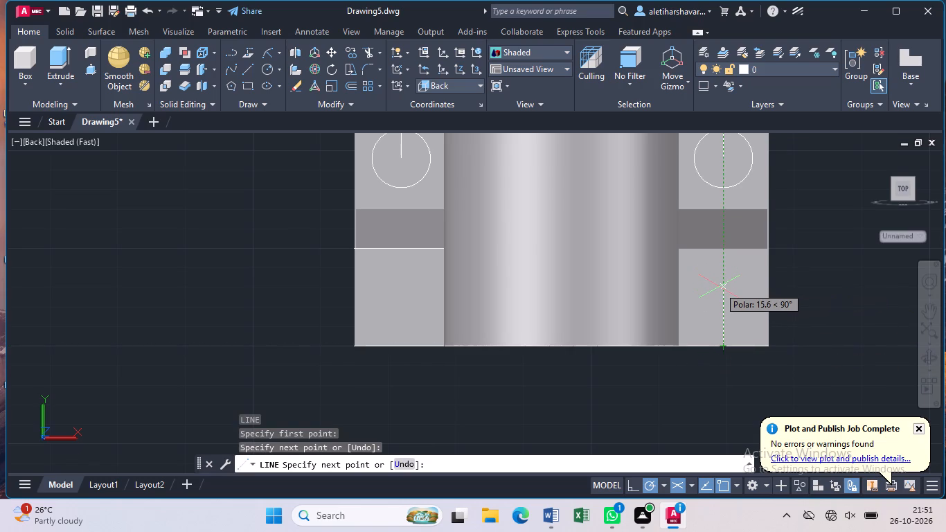
pyautogui.write('12')
pyautogui.press('Return')
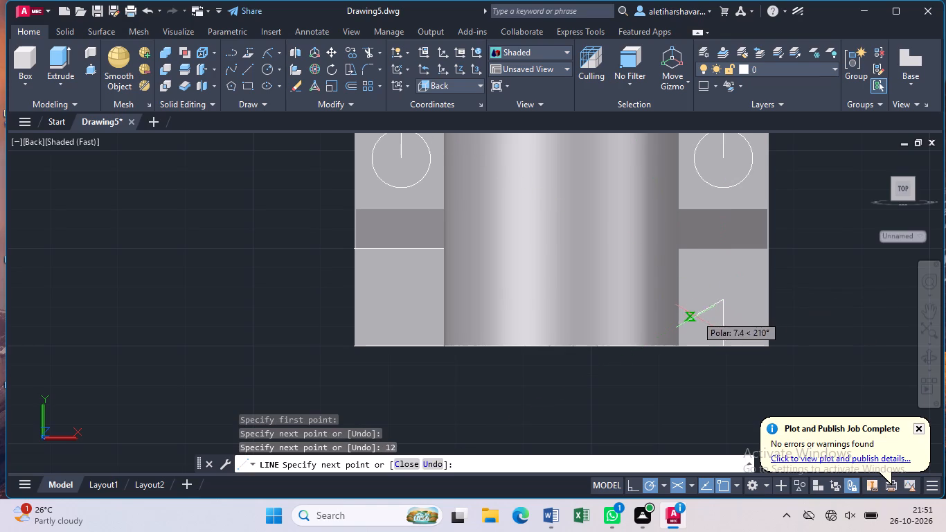
pyautogui.press('Escape')
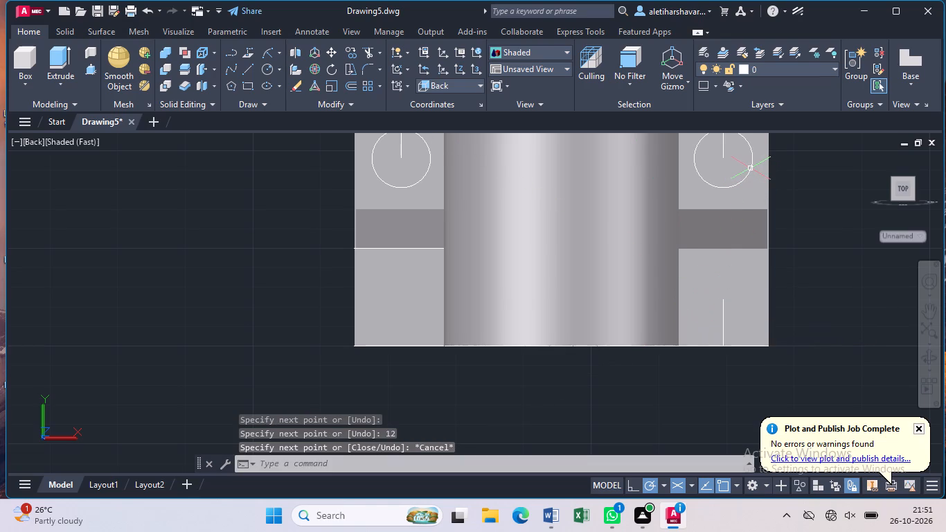
# Copy the opposite foot's upper circle from its centre to the upper end of the new 12-unit line, 36 units below.
pyautogui.click(750, 167)
pyautogui.write('co')
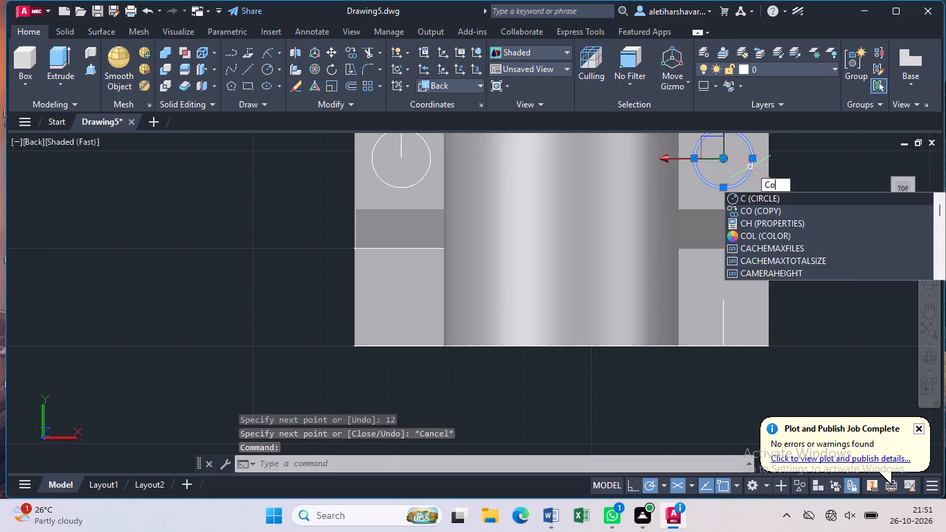
pyautogui.press('Return')
pyautogui.click(725, 159)
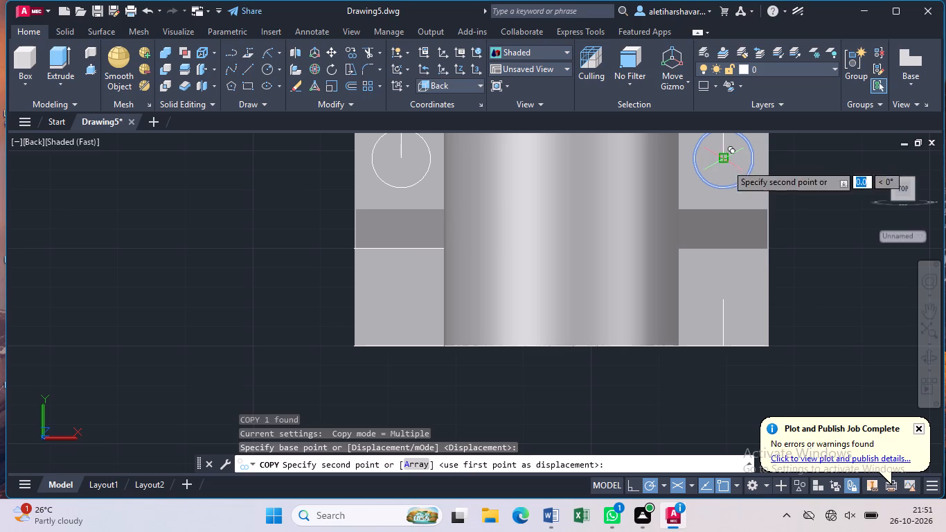
pyautogui.click(724, 303)
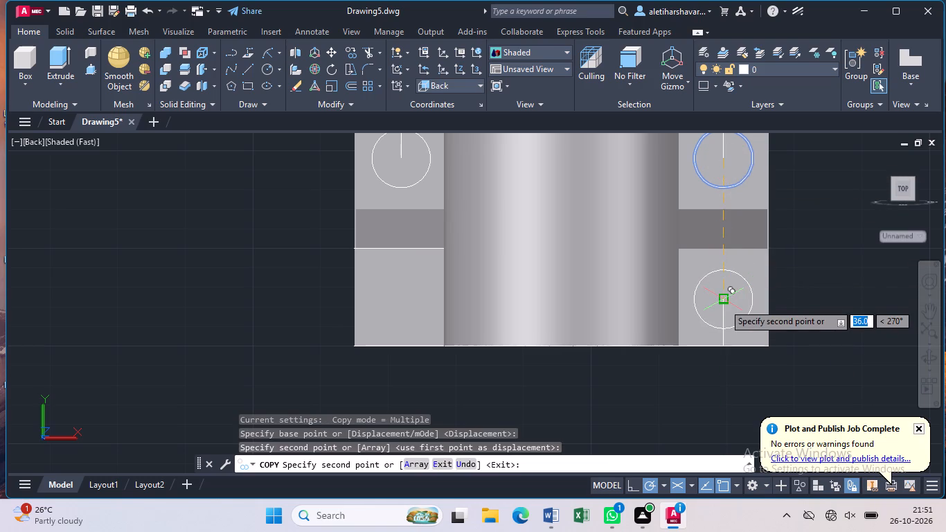
pyautogui.press('Escape')
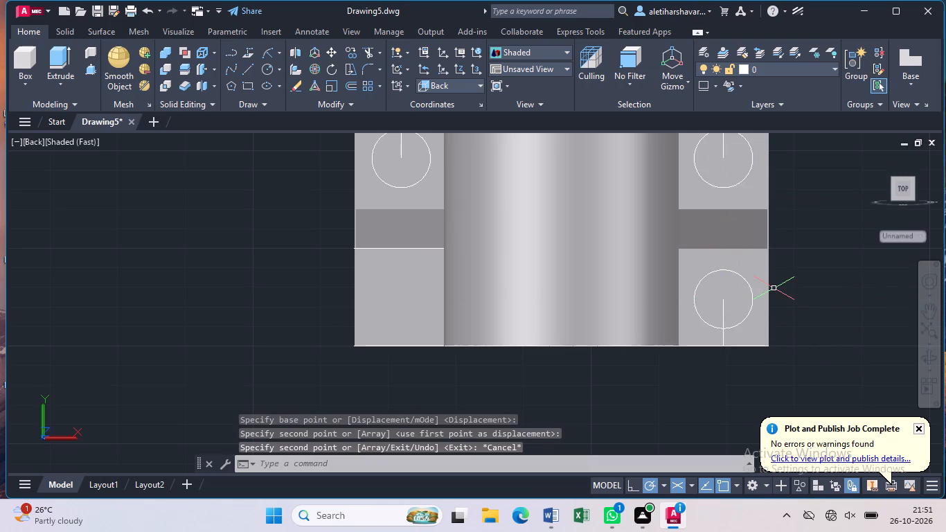
# Draw a line from the midpoint of the first foot's bottom edge, 12 units straight up.
pyautogui.press('l')
pyautogui.press('Return')
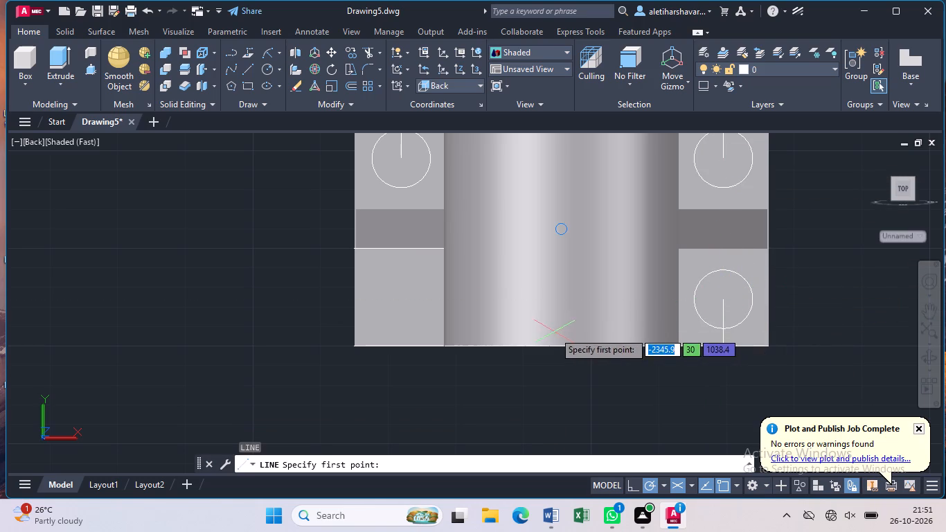
pyautogui.click(401, 346)
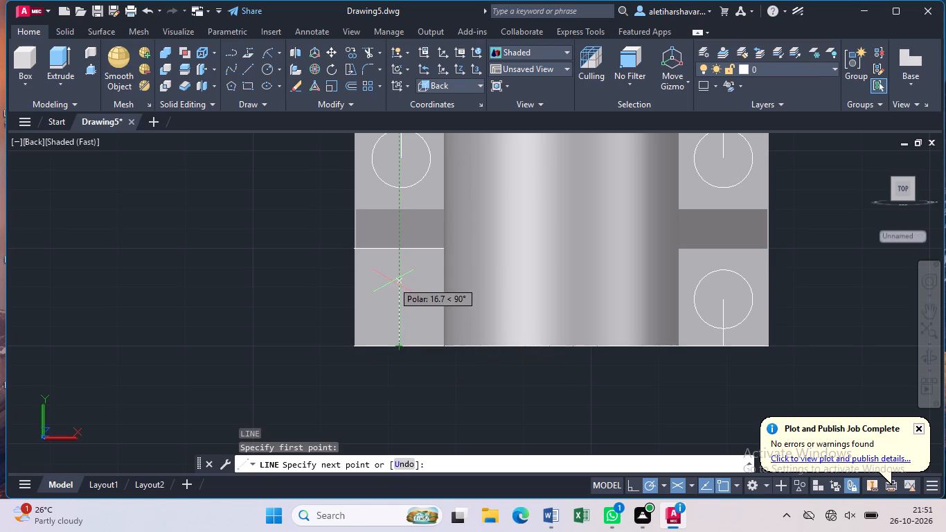
pyautogui.press('1')
pyautogui.press('2')
pyautogui.press('Return')
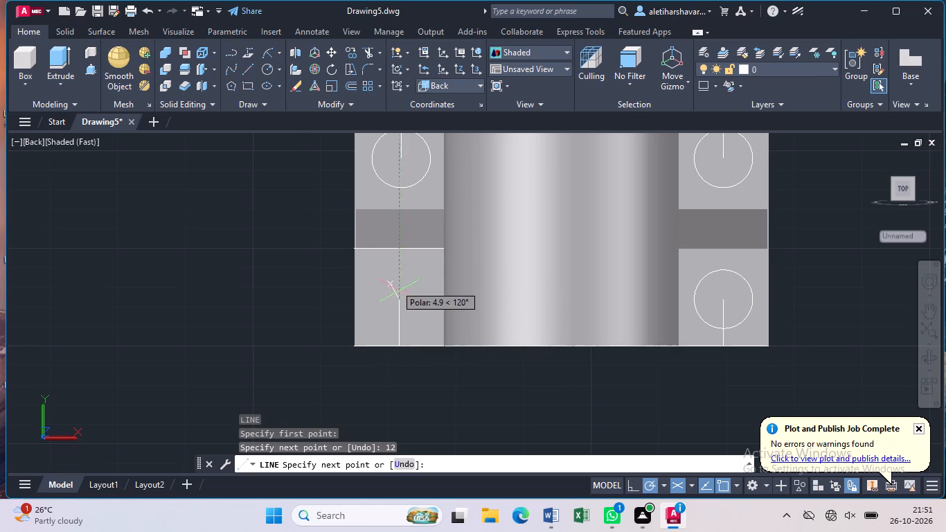
pyautogui.press('Escape')
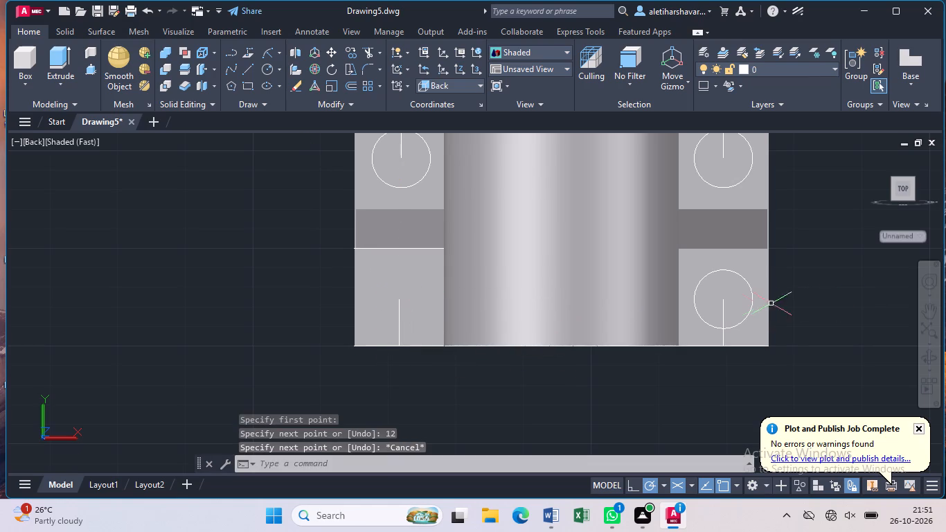
# Copy the opposite foot's lower circle from its centre to the upper end of the first foot's 12-unit line, about 83 units across.
pyautogui.click(751, 301)
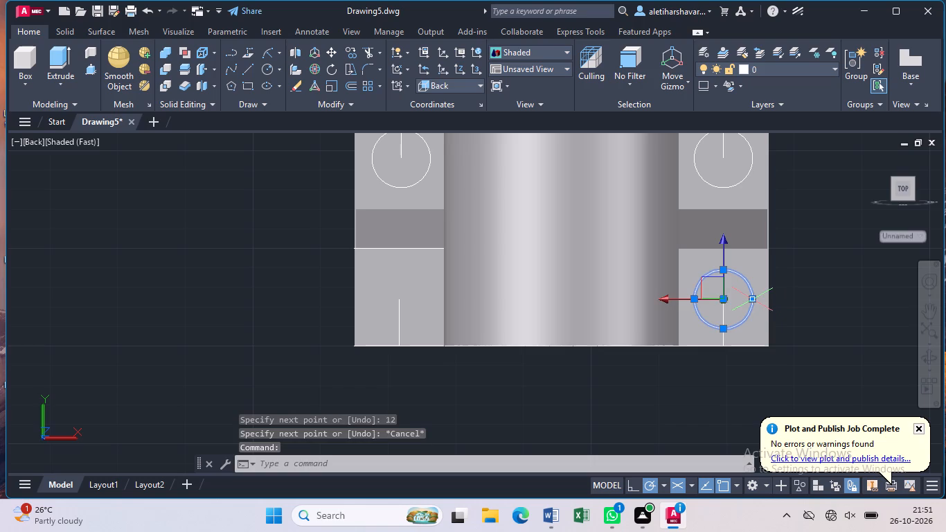
pyautogui.write('co')
pyautogui.press('Return')
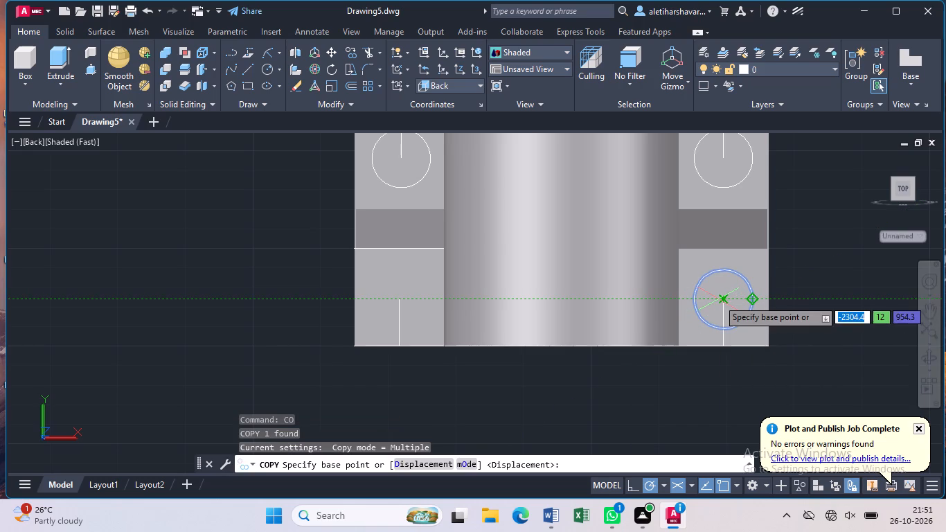
pyautogui.click(718, 299)
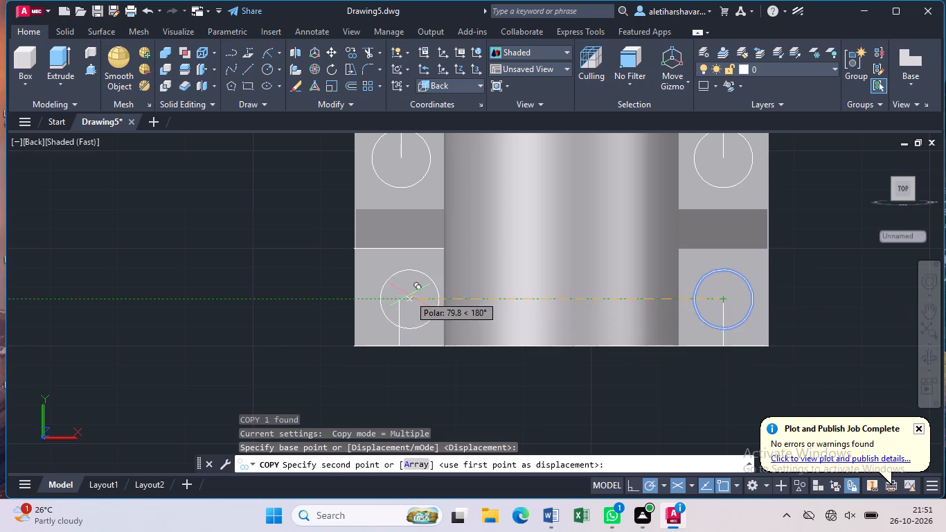
pyautogui.click(396, 297)
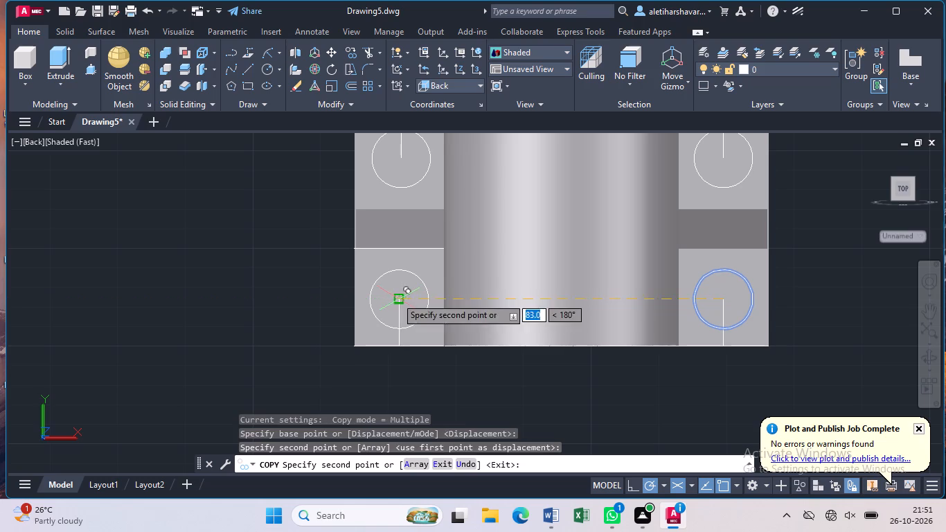
pyautogui.press('Escape')
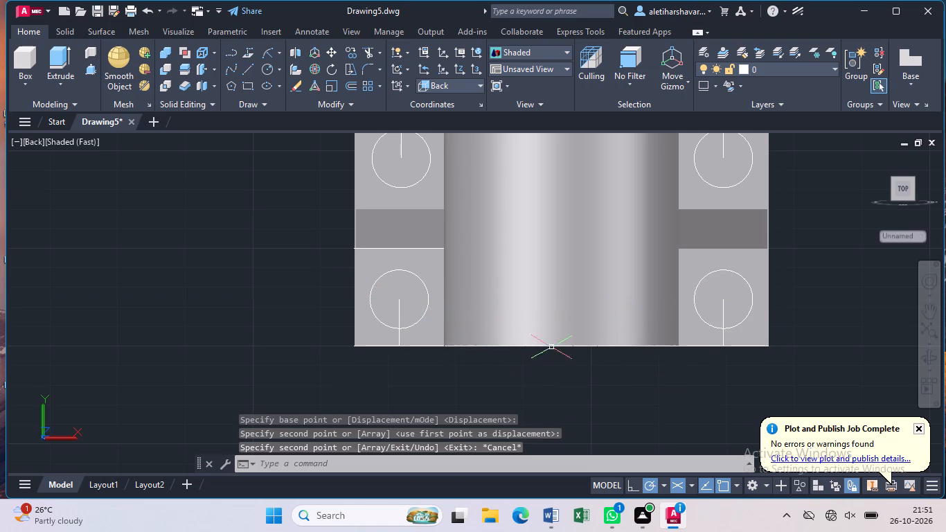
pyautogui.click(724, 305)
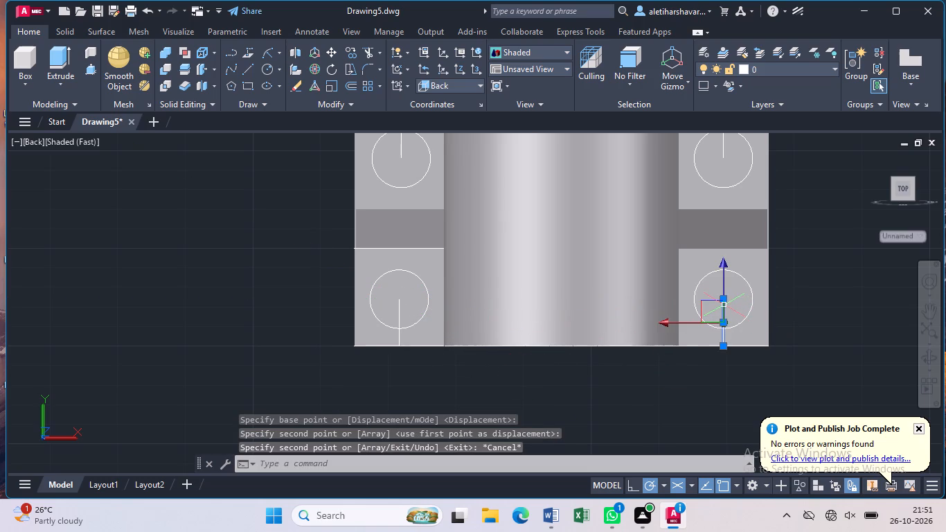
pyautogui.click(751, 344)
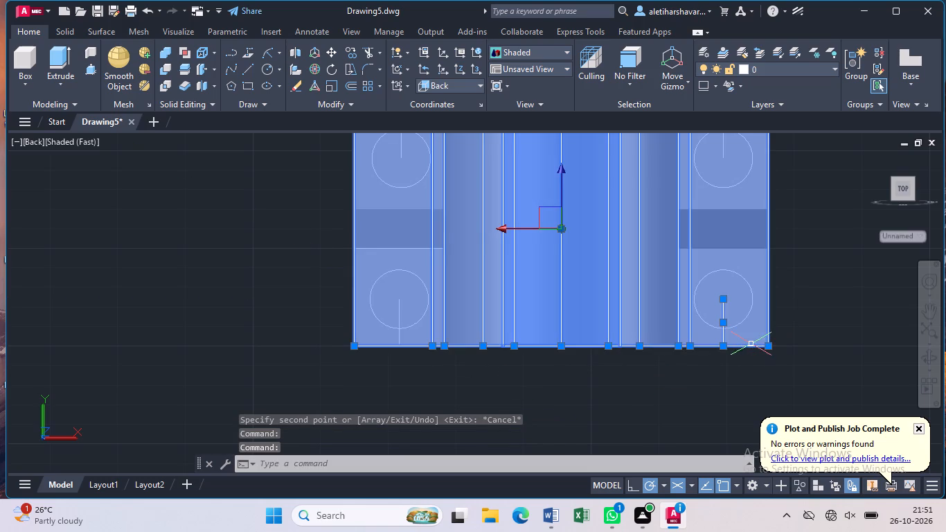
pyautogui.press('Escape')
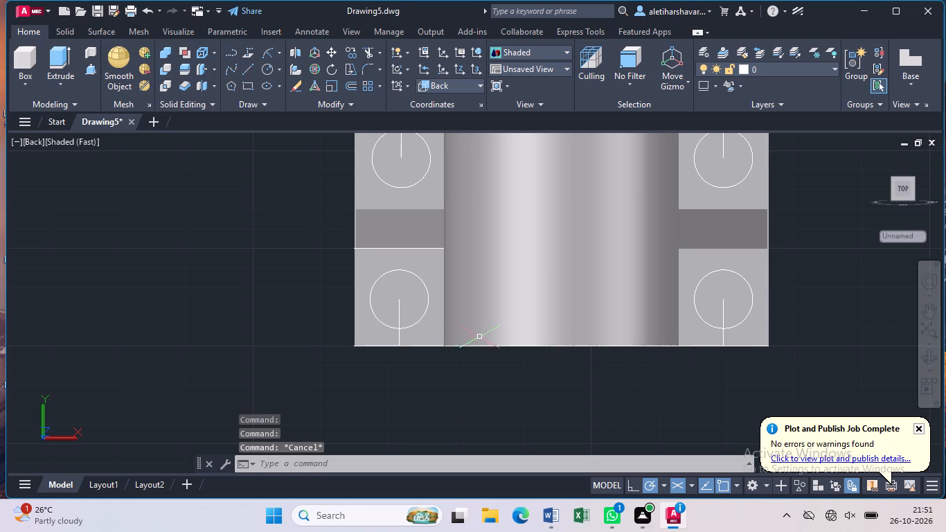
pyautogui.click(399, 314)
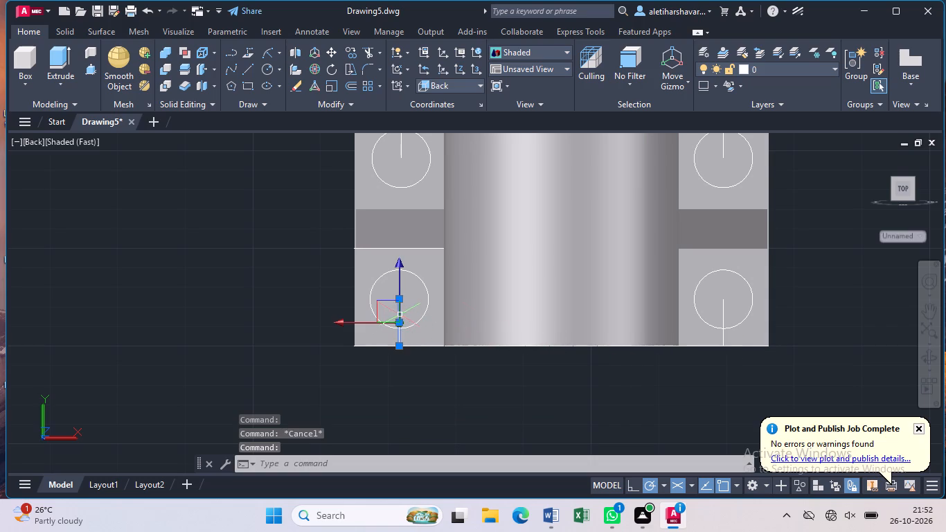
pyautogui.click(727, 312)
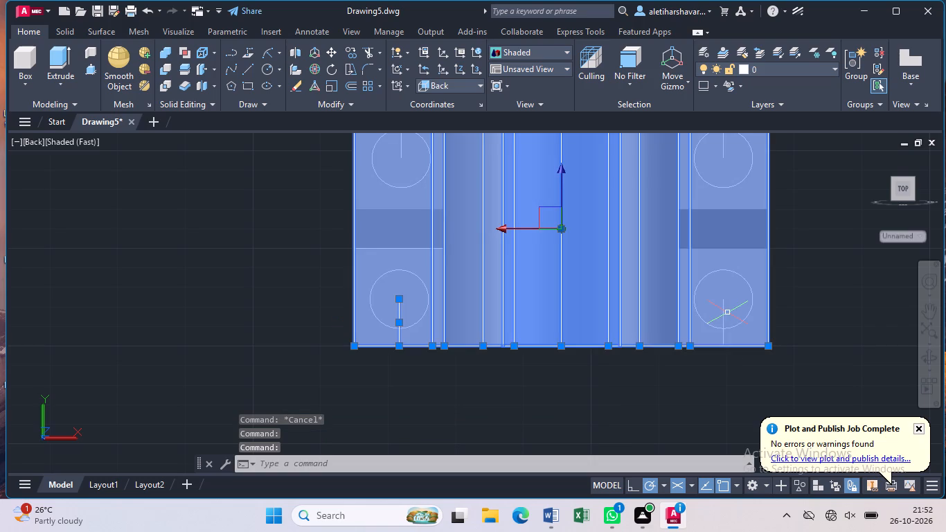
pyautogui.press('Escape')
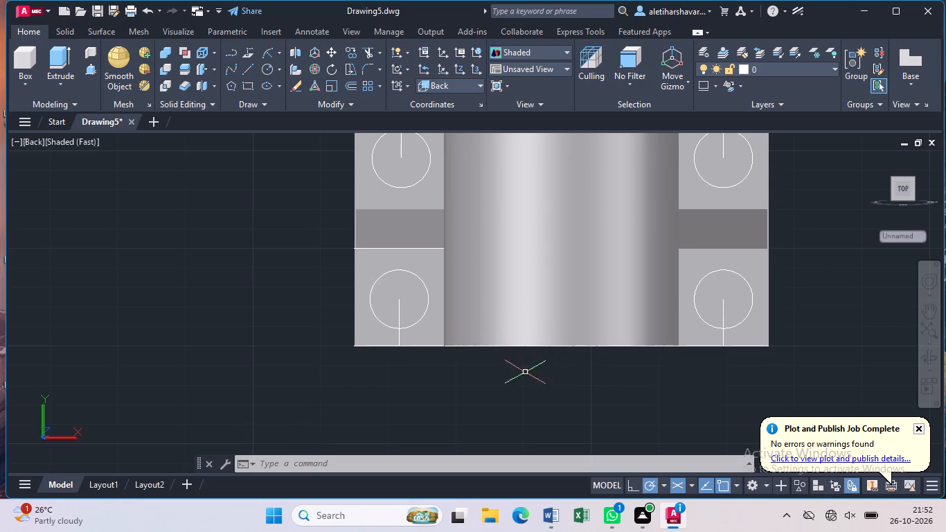
# Delete the four vertical construction lines that locate the circle centres on both feet.
pyautogui.click(398, 309)
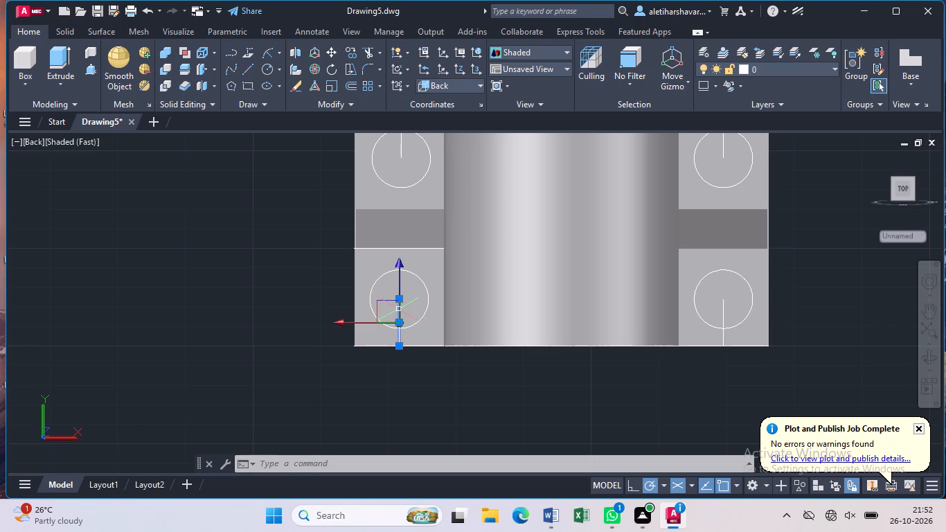
pyautogui.press('Delete')
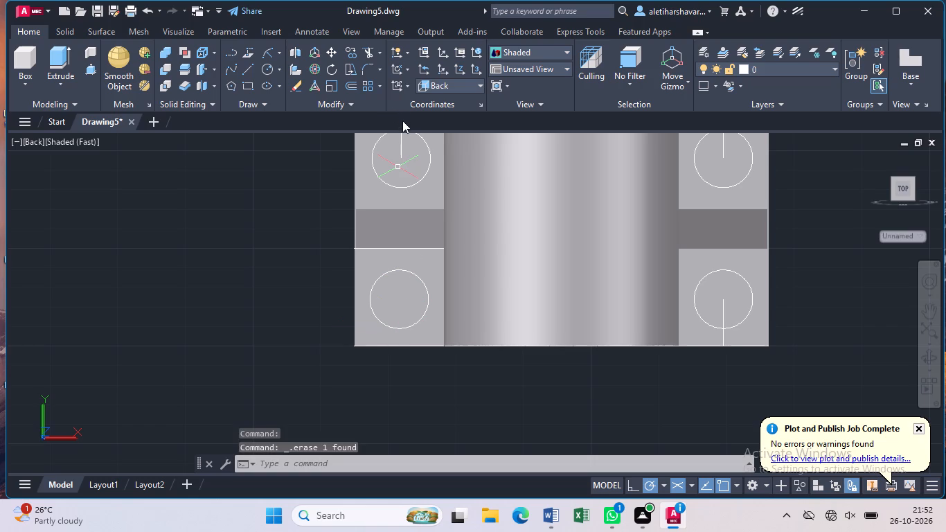
pyautogui.click(402, 150)
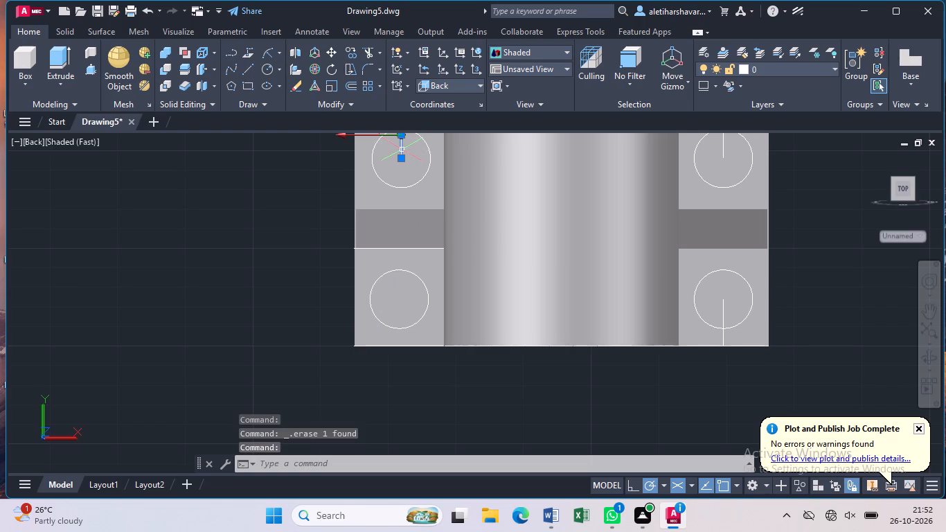
pyautogui.press('Delete')
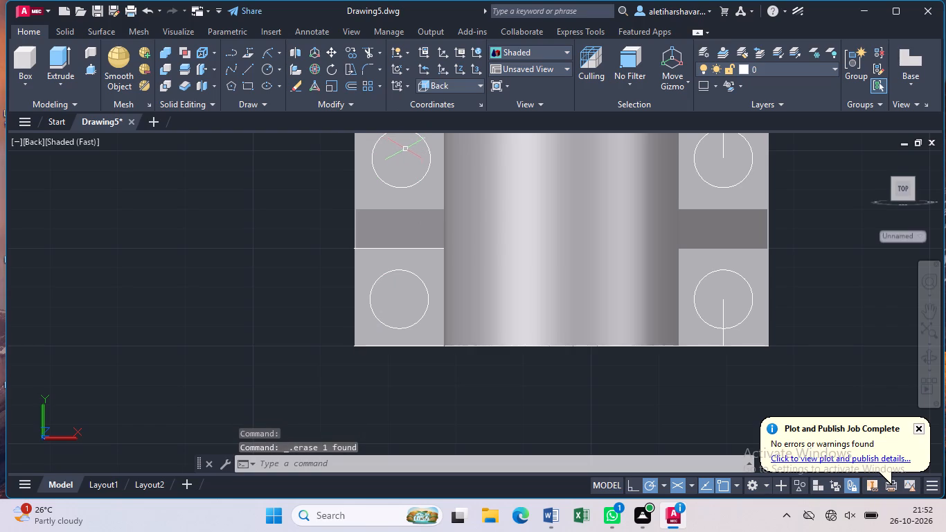
pyautogui.click(726, 157)
pyautogui.press('Delete')
pyautogui.click(726, 310)
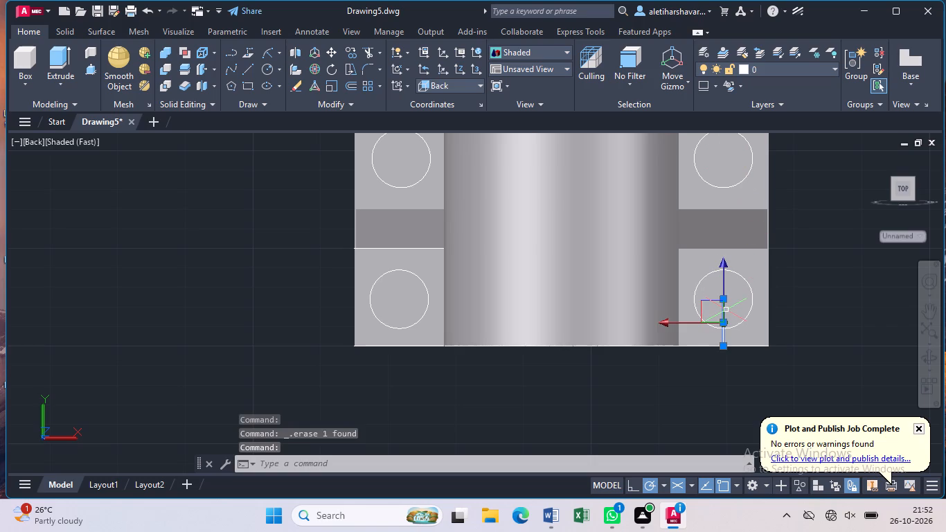
pyautogui.press('Delete')
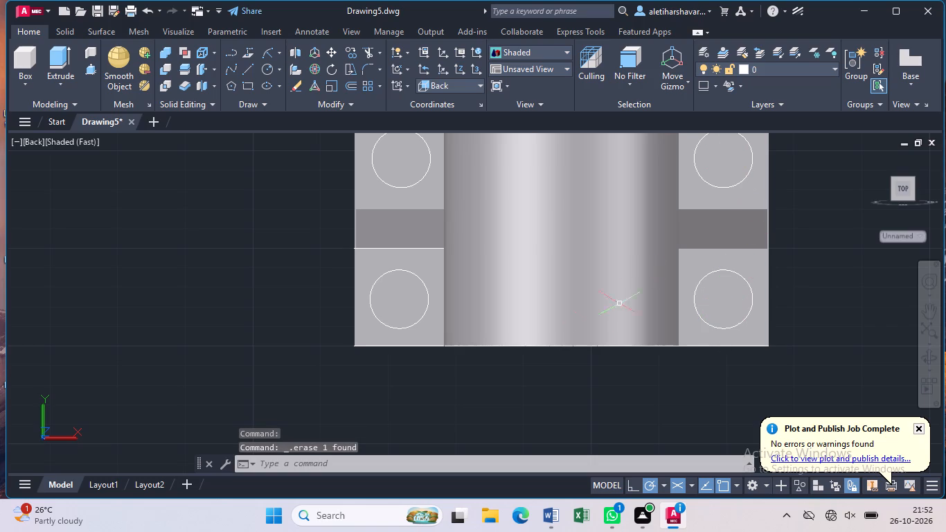
pyautogui.moveTo(548, 340); pyautogui.dragTo(516, 389, button='middle')
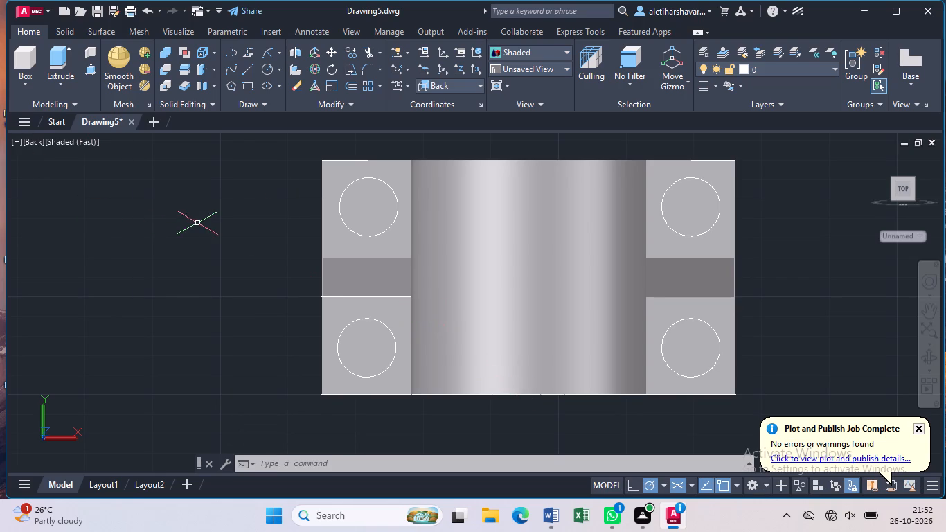
pyautogui.click(350, 161)
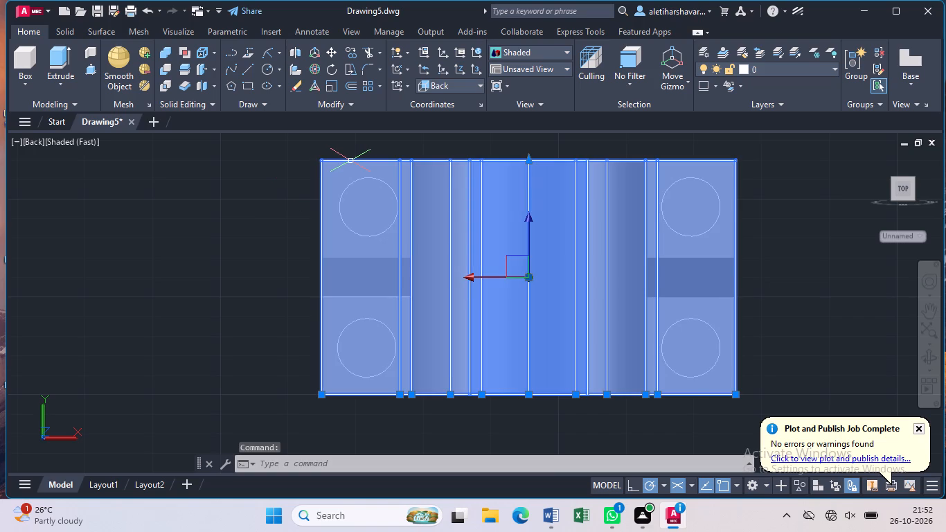
pyautogui.press('Escape')
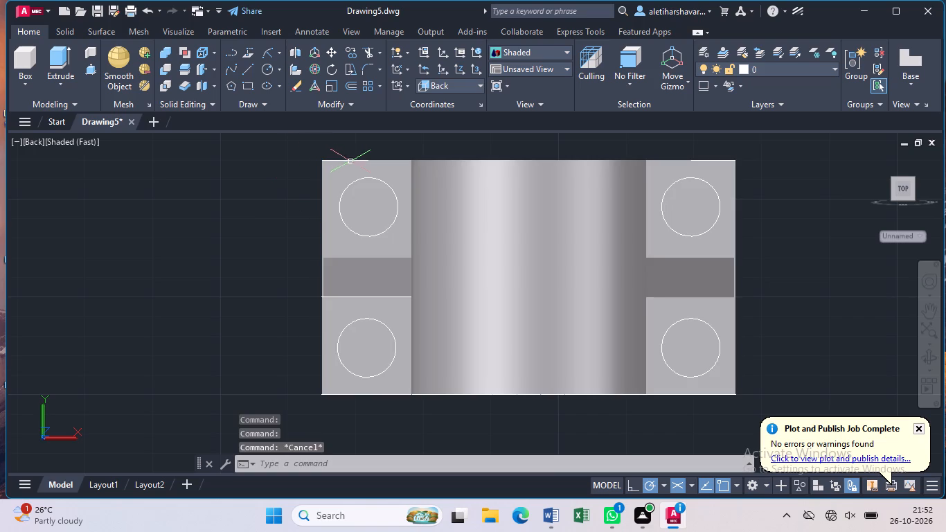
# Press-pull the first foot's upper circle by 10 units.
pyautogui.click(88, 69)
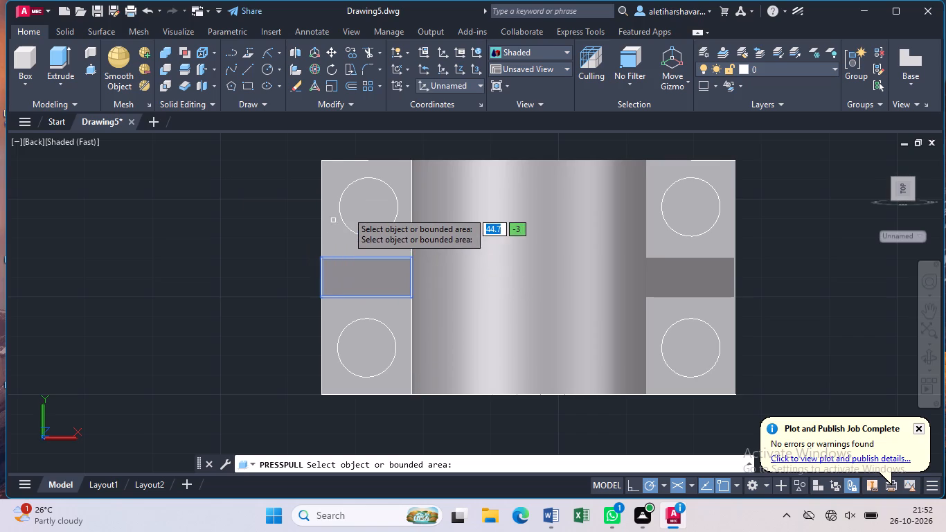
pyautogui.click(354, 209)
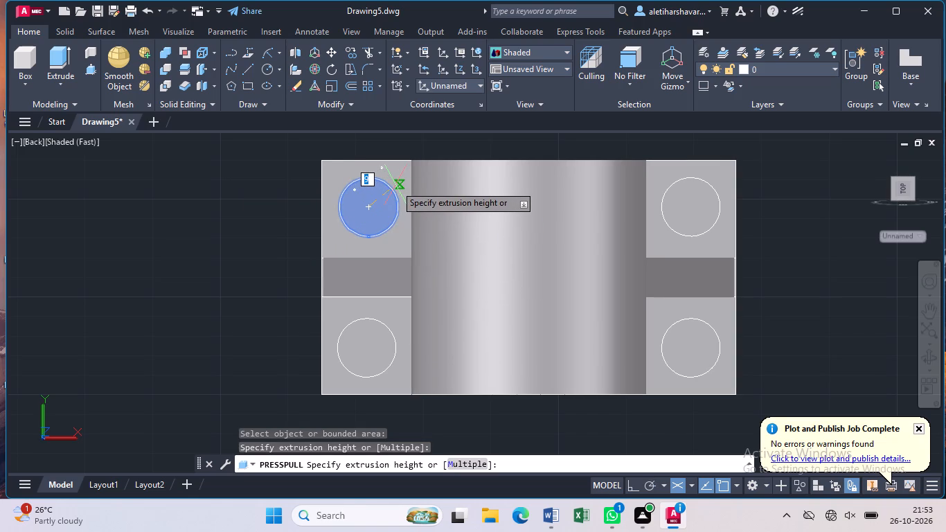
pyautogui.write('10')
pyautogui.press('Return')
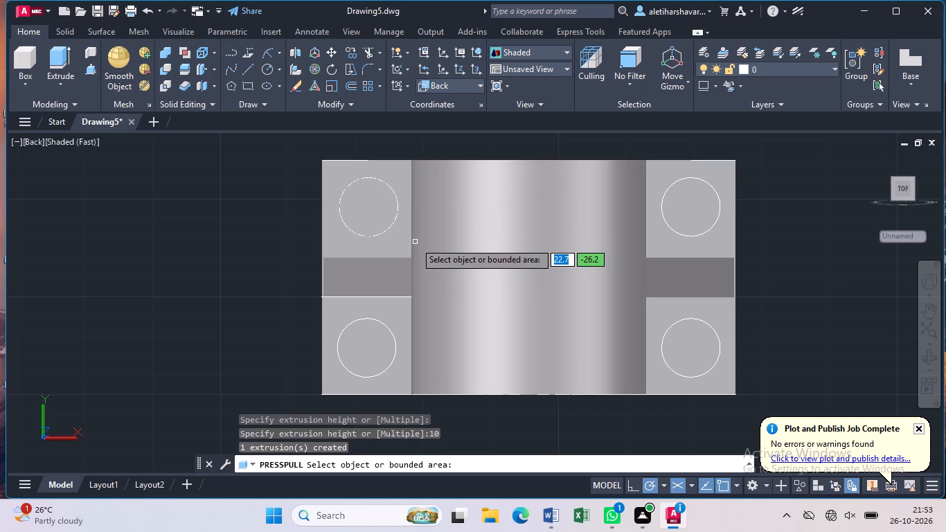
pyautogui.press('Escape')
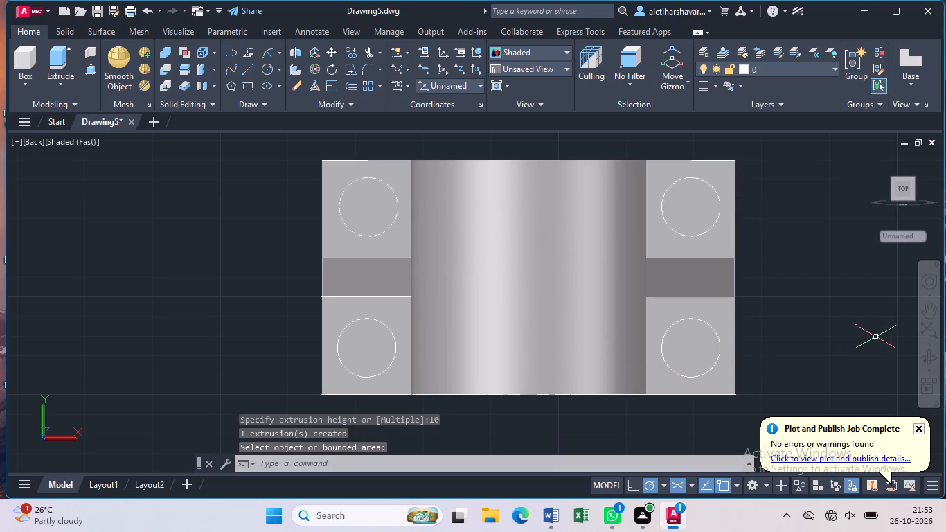
# From an angled 3D view, press-pull the end face of the first foot's extruded upper circle back through the foot to cut a through hole.
pyautogui.click(923, 353)
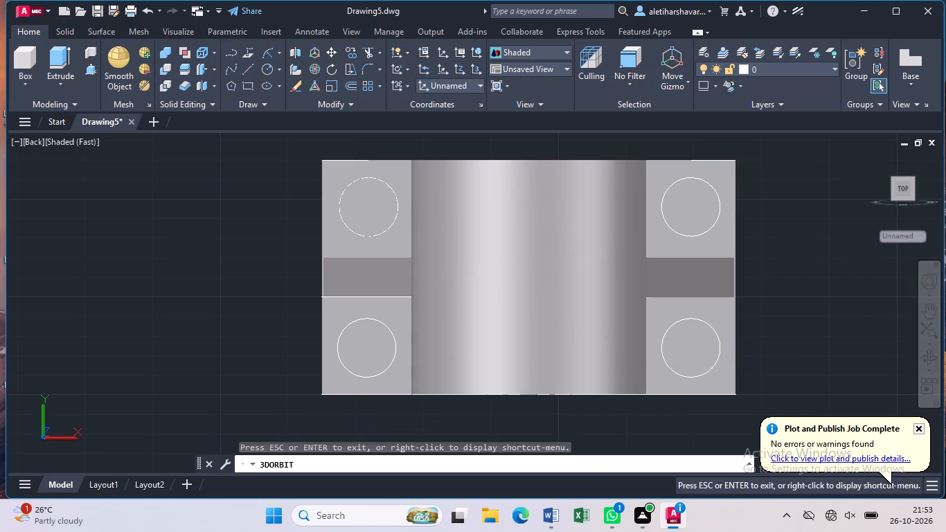
pyautogui.moveTo(825, 342); pyautogui.dragTo(798, 276)
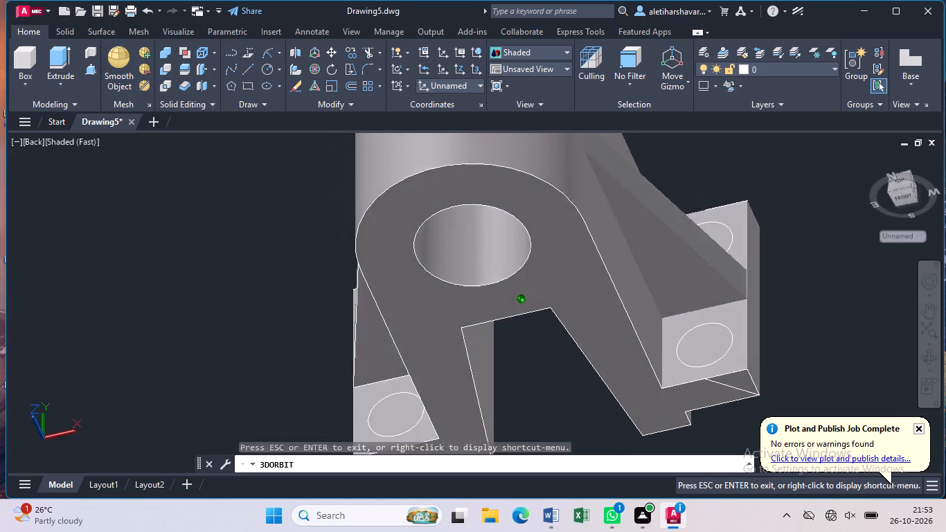
pyautogui.moveTo(798, 276); pyautogui.dragTo(830, 298)
pyautogui.click(831, 297)
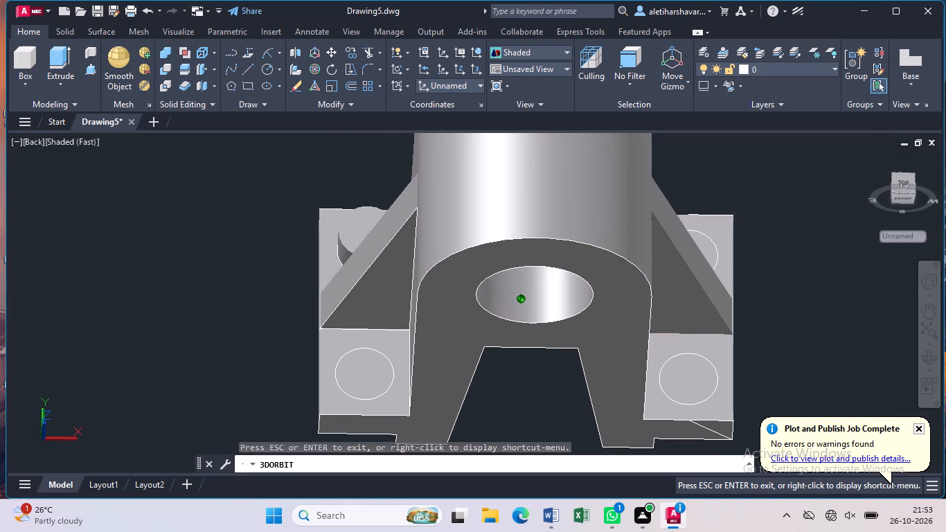
pyautogui.moveTo(247, 294); pyautogui.dragTo(264, 307)
pyautogui.press('Escape')
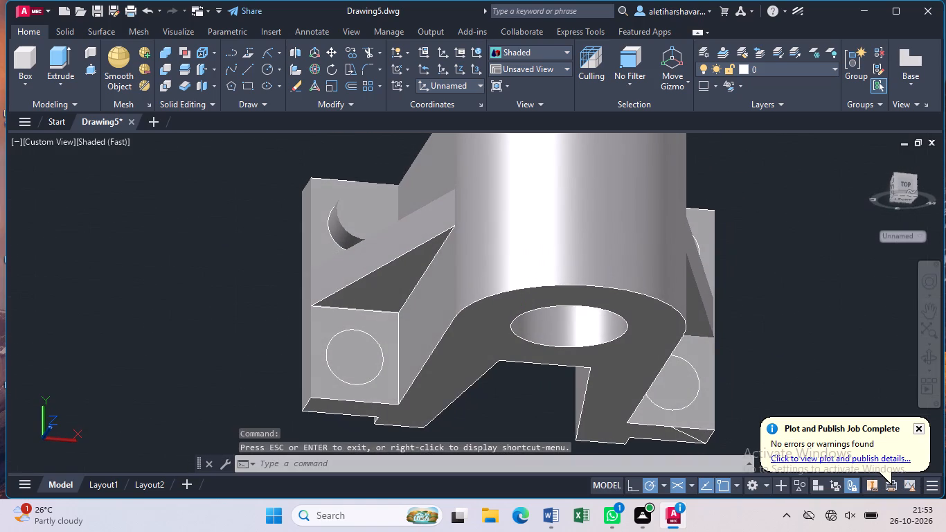
pyautogui.click(87, 66)
pyautogui.click(355, 220)
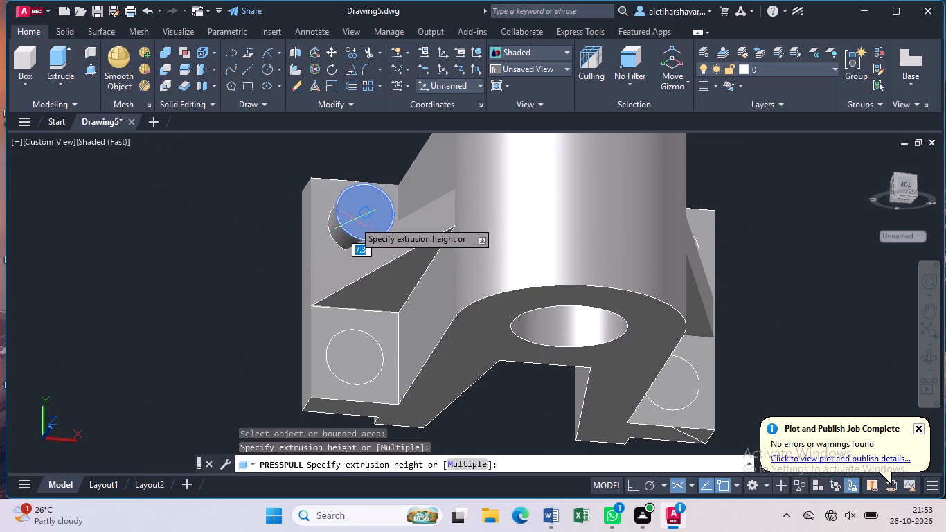
pyautogui.click(293, 274)
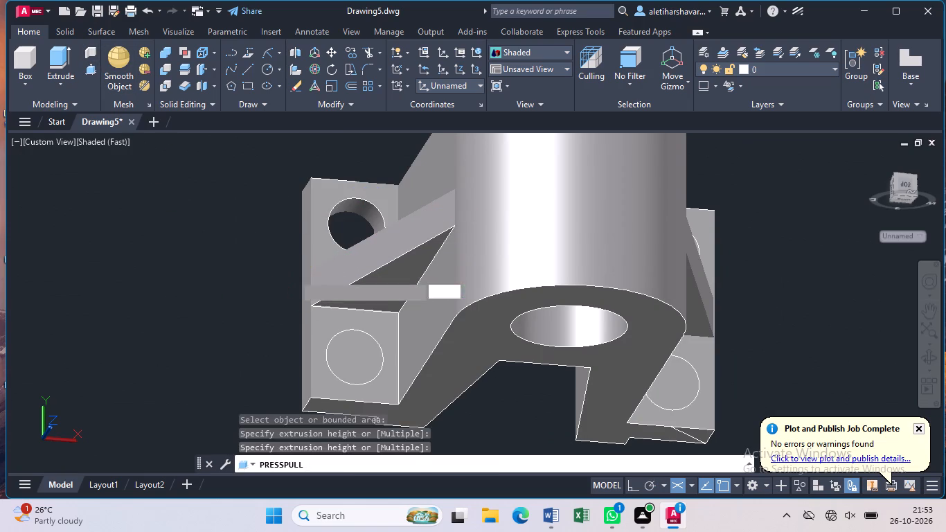
# Press-pull the lower circles of the first and opposite feet through the feet to cut through holes.
pyautogui.click(346, 375)
pyautogui.click(290, 407)
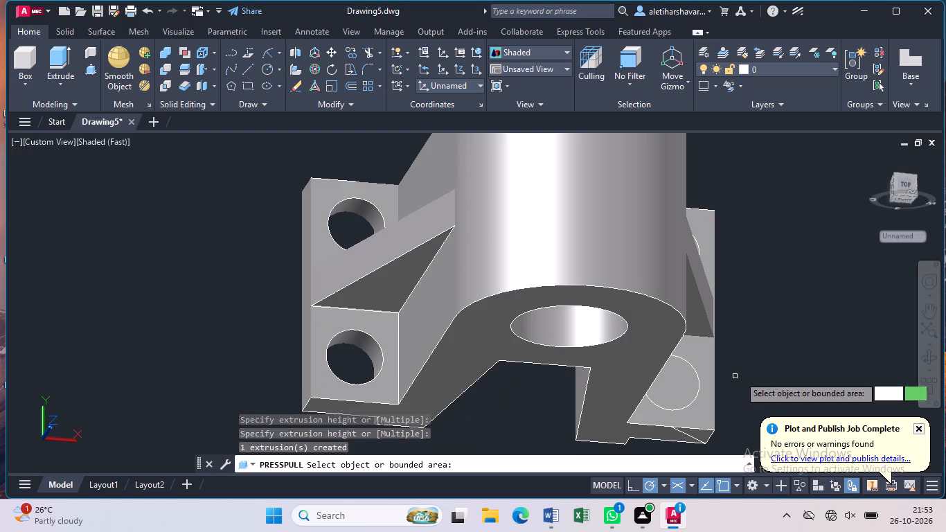
pyautogui.click(657, 396)
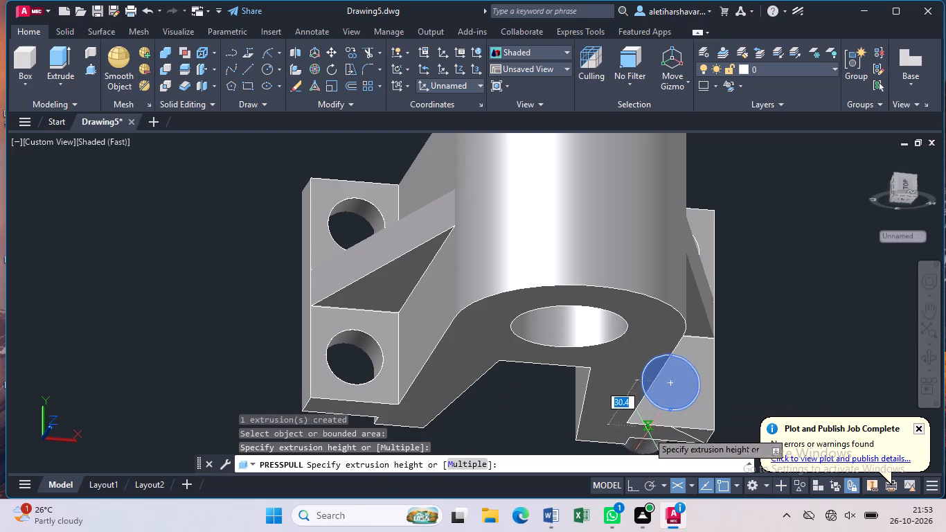
pyautogui.click(645, 446)
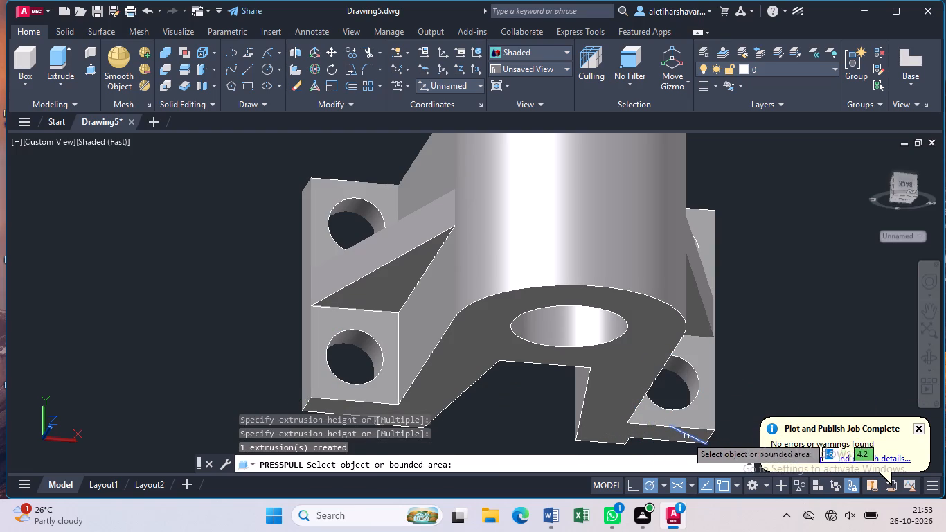
# Delete the leftover construction line at the bottom edge of the opposite foot.
pyautogui.click(686, 436)
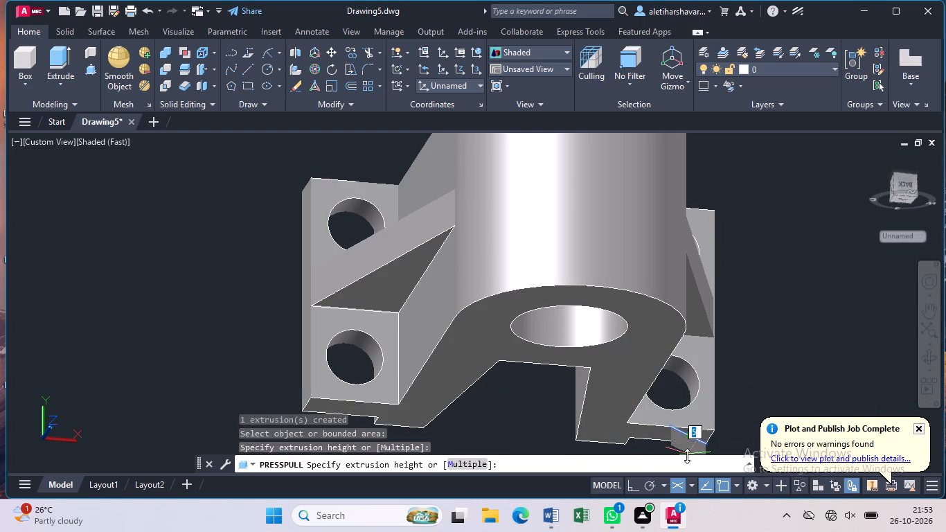
pyautogui.press('Escape')
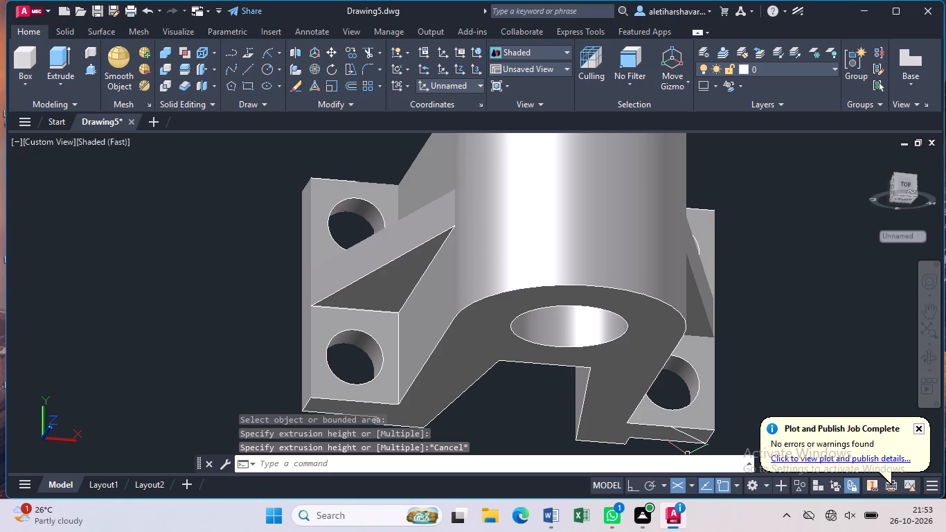
pyautogui.click(693, 438)
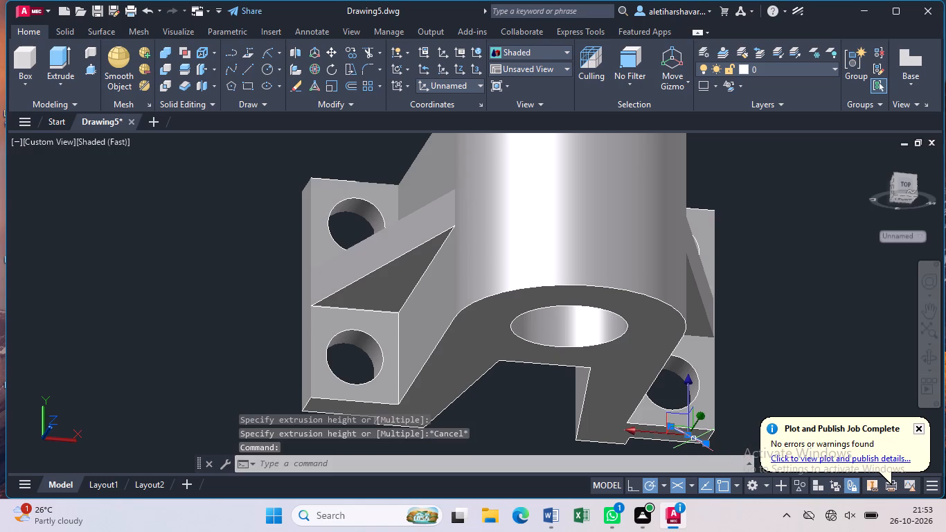
pyautogui.press('Delete')
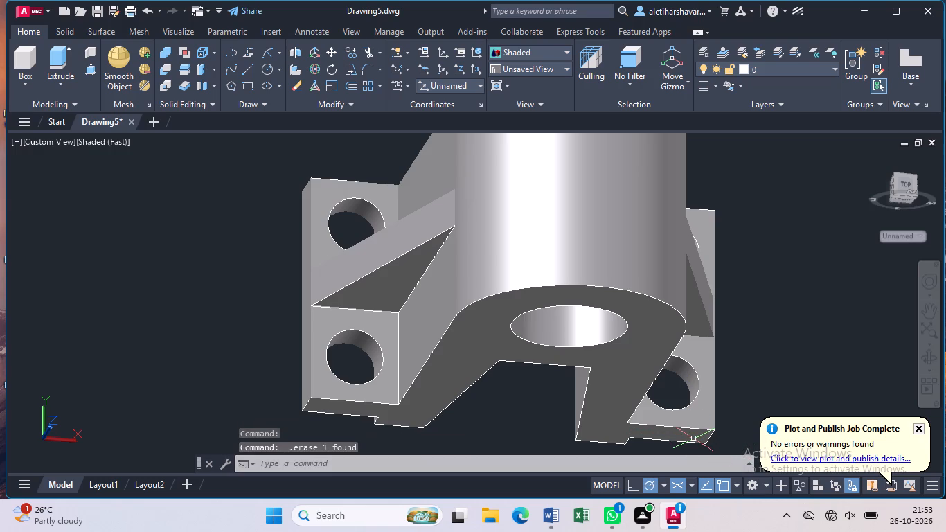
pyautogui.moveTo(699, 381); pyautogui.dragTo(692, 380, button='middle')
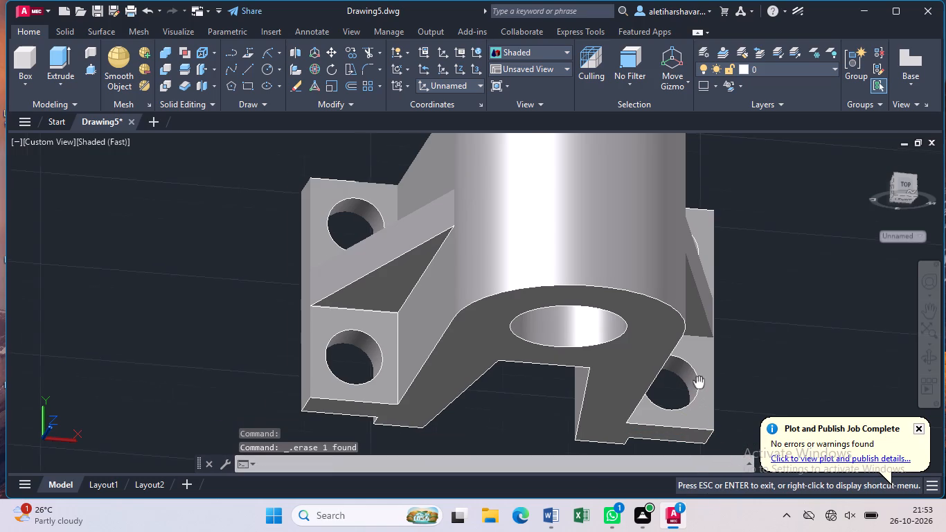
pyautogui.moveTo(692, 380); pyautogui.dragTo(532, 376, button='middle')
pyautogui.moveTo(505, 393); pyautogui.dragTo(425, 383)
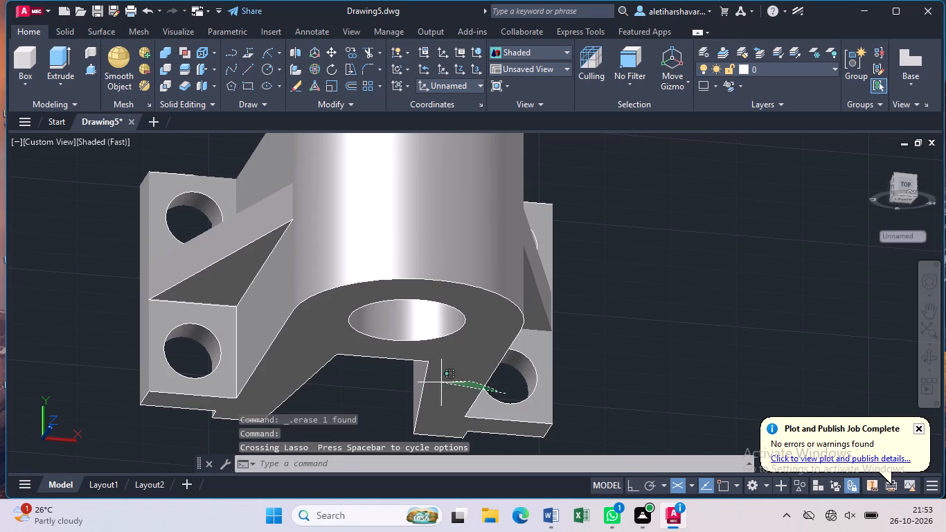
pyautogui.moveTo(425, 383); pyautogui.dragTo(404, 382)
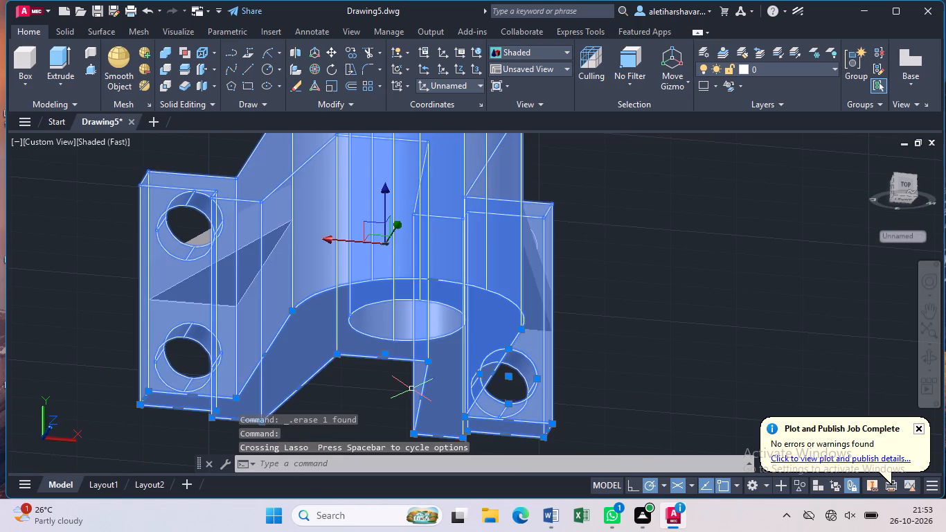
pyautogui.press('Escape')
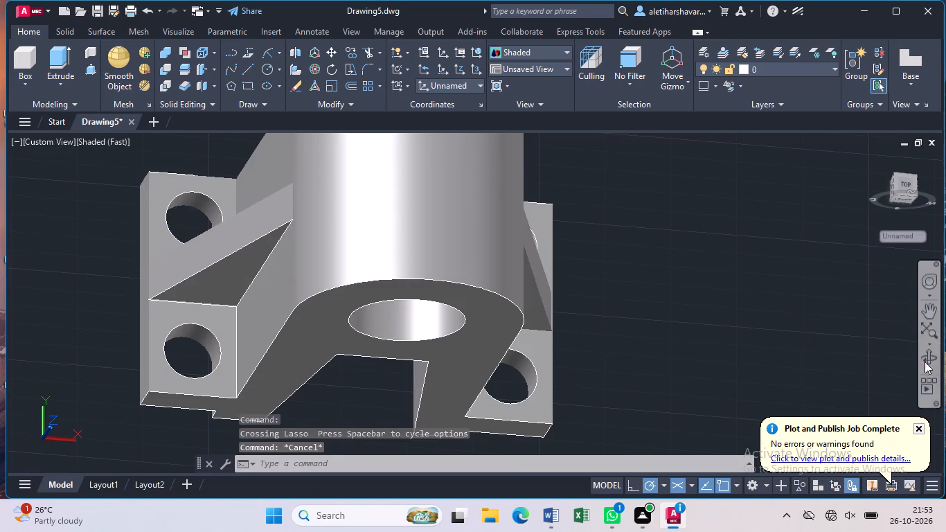
# Press-pull the remaining upper circle on the opposite foot through the foot to cut the last through hole.
pyautogui.click(924, 353)
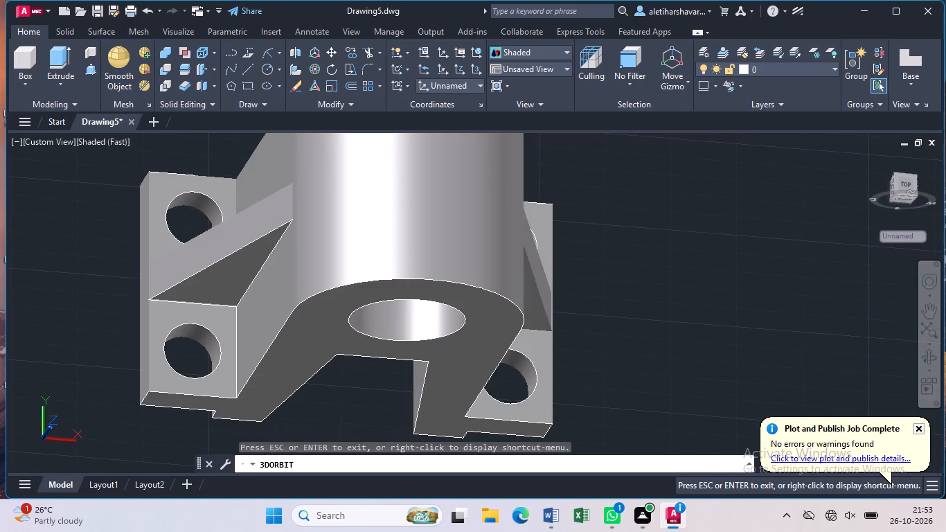
pyautogui.moveTo(584, 371); pyautogui.dragTo(521, 398)
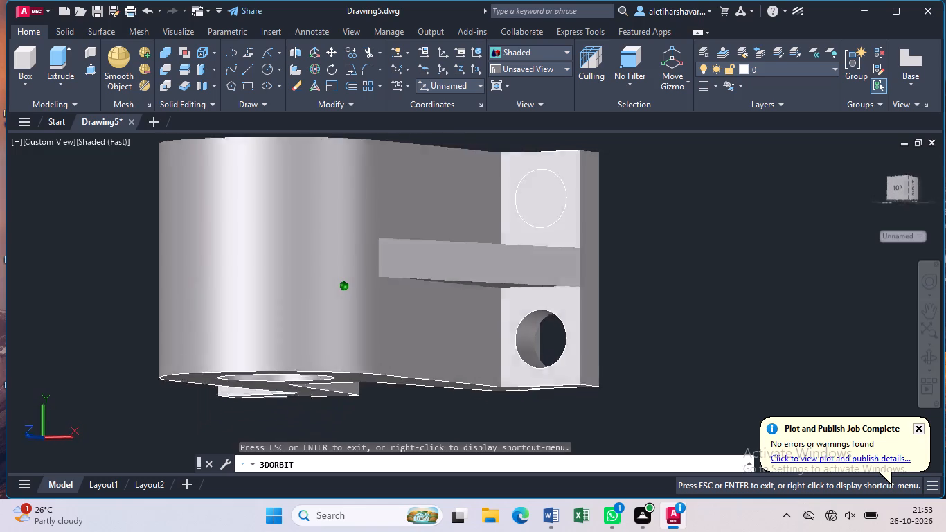
pyautogui.moveTo(521, 398); pyautogui.dragTo(521, 402)
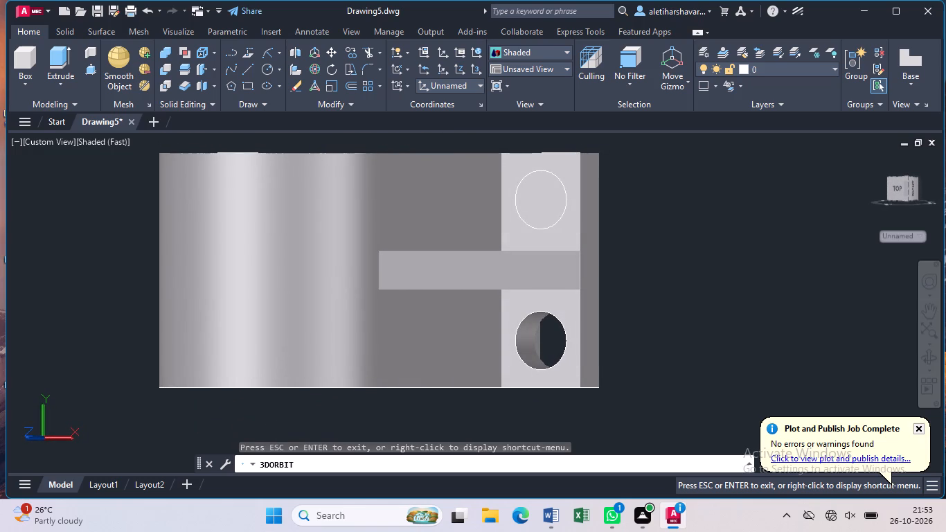
pyautogui.press('Escape')
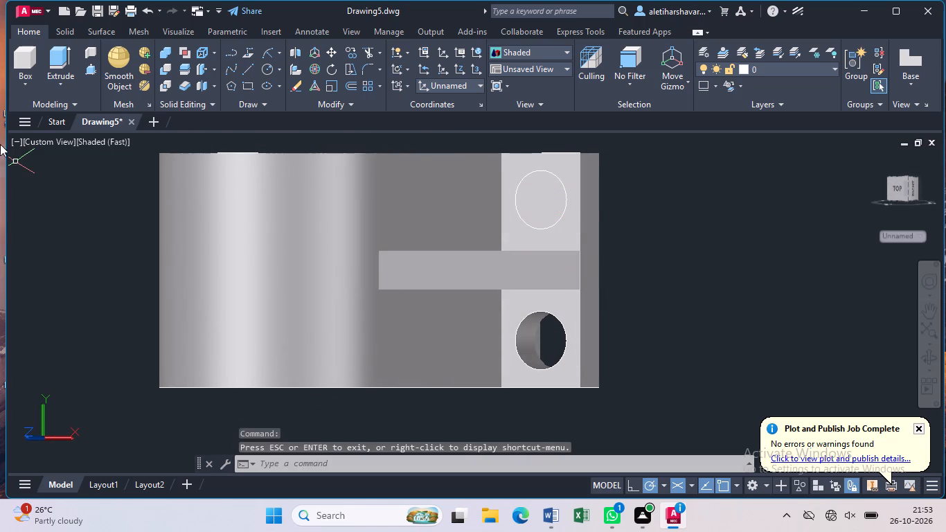
pyautogui.click(90, 71)
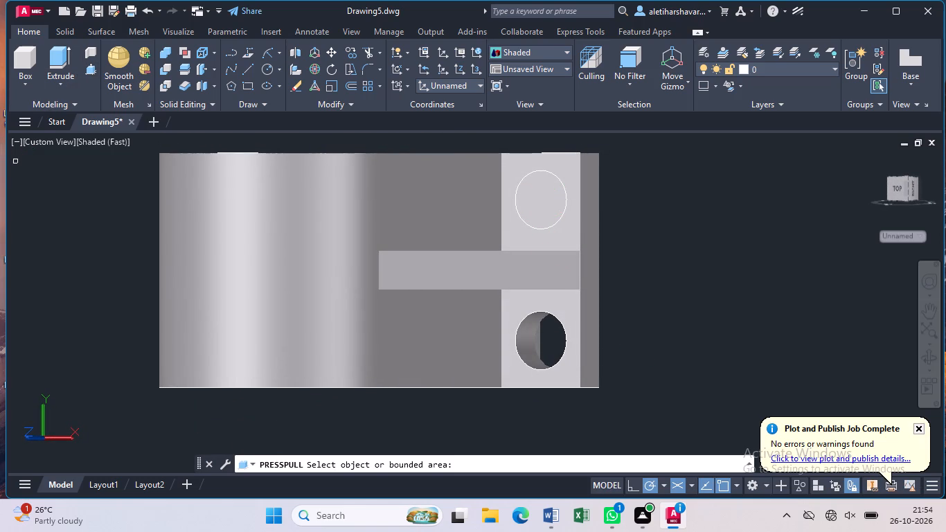
pyautogui.click(539, 202)
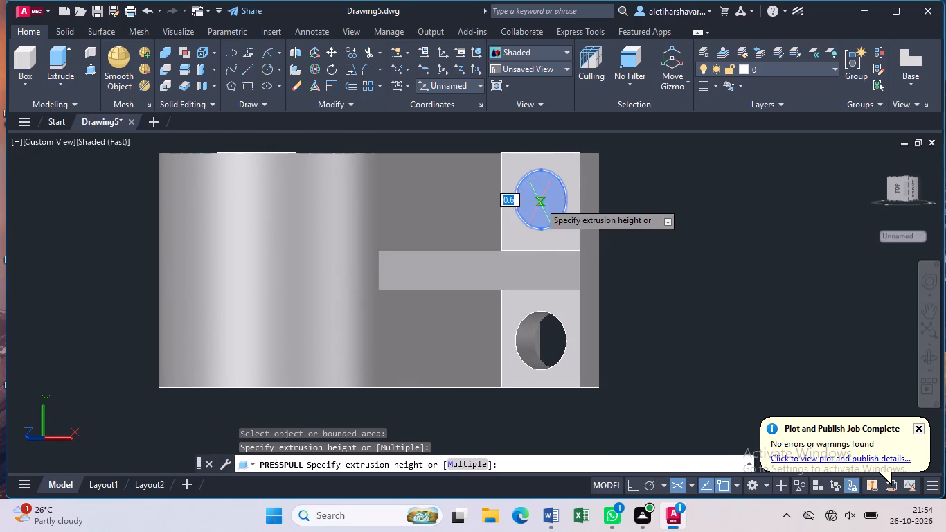
pyautogui.click(604, 190)
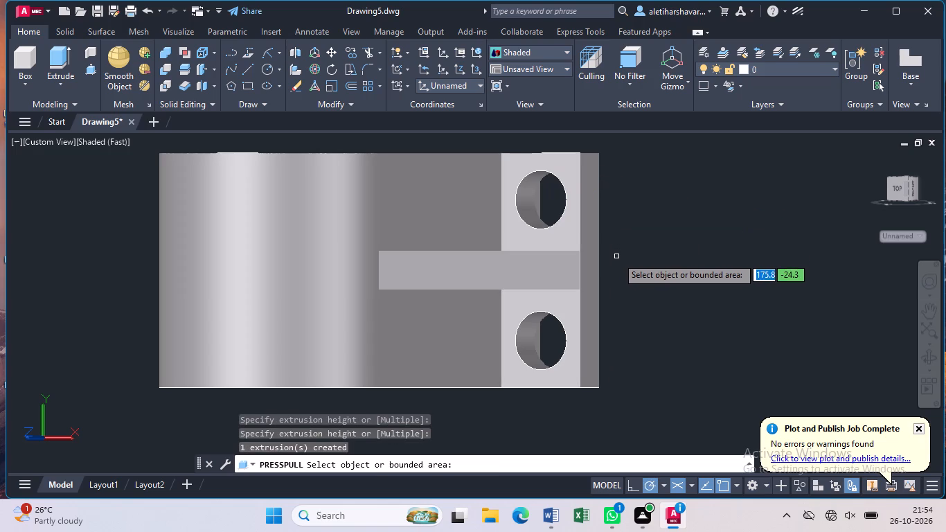
pyautogui.press('Escape')
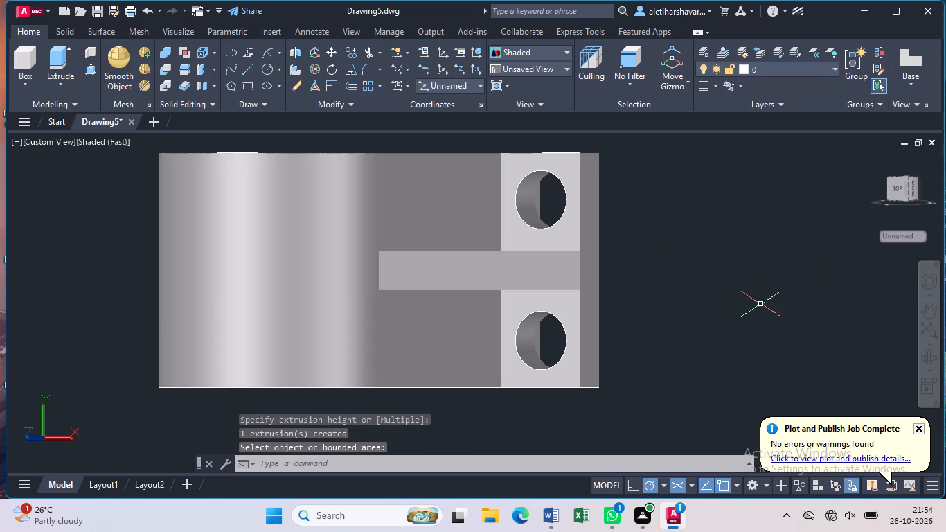
# Examine the whole bracket from several angles, checking the four foot holes, the ribs and the central bore.
pyautogui.click(929, 357)
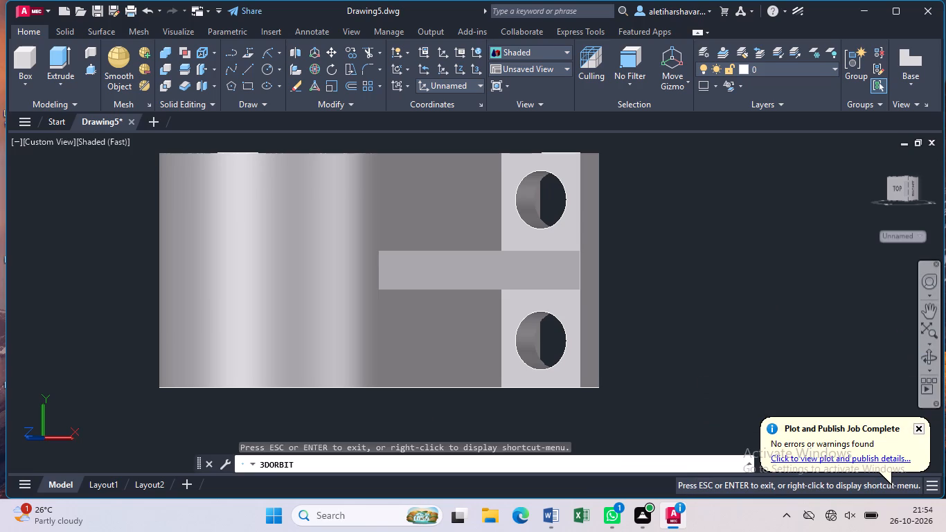
pyautogui.moveTo(654, 434); pyautogui.dragTo(691, 380)
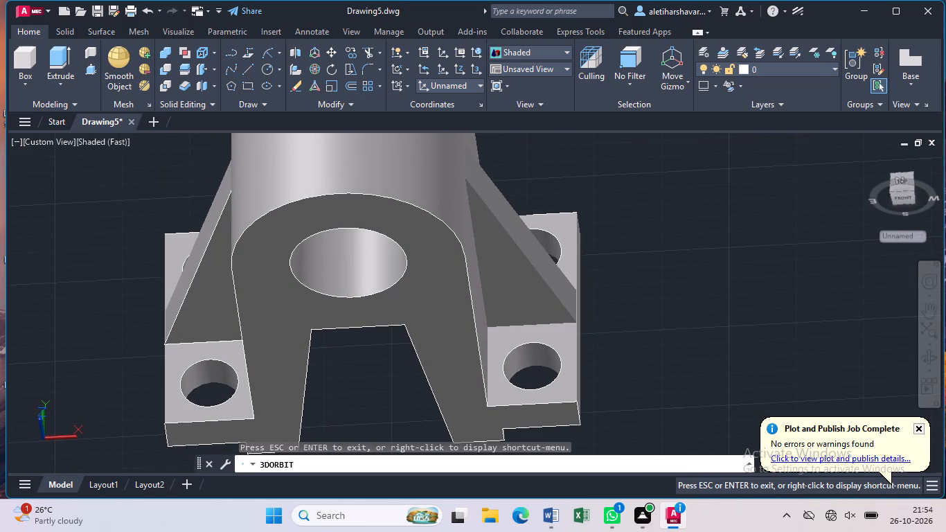
pyautogui.moveTo(368, 269); pyautogui.dragTo(373, 303)
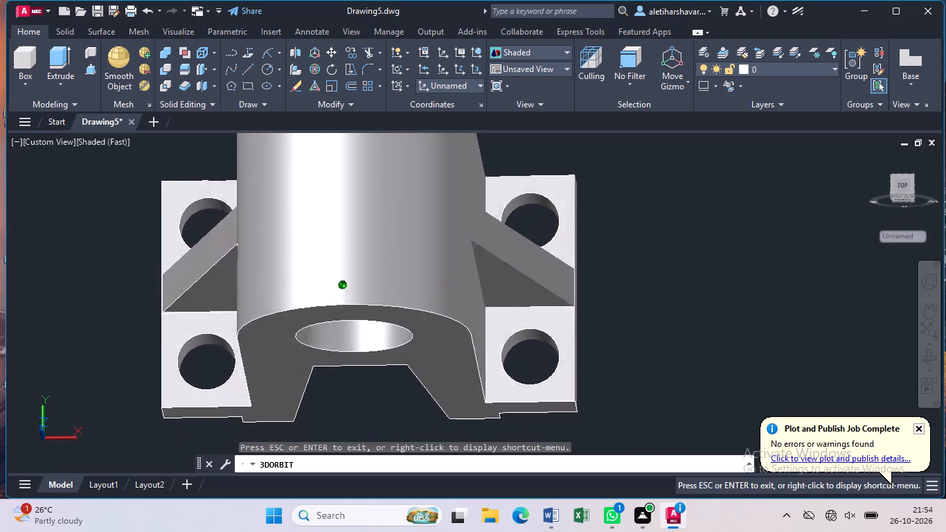
pyautogui.moveTo(373, 303); pyautogui.dragTo(382, 339)
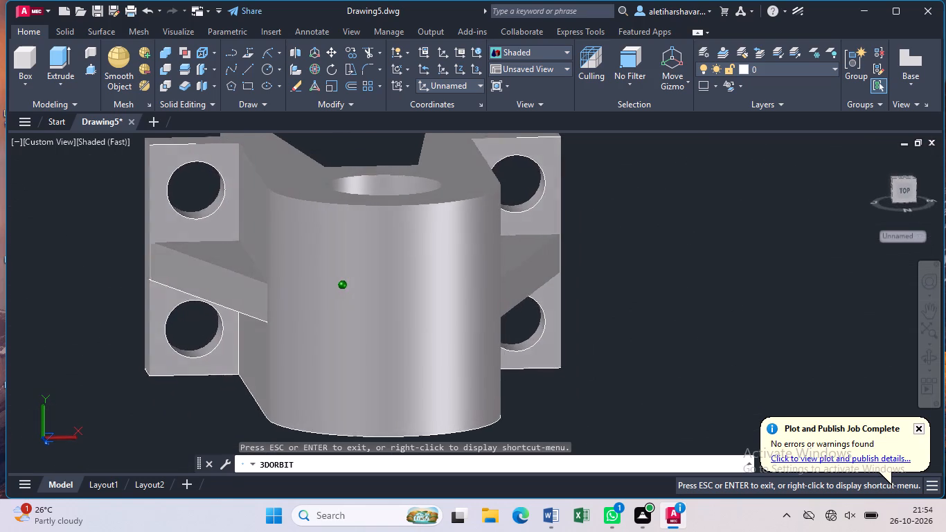
pyautogui.moveTo(382, 339); pyautogui.dragTo(369, 350)
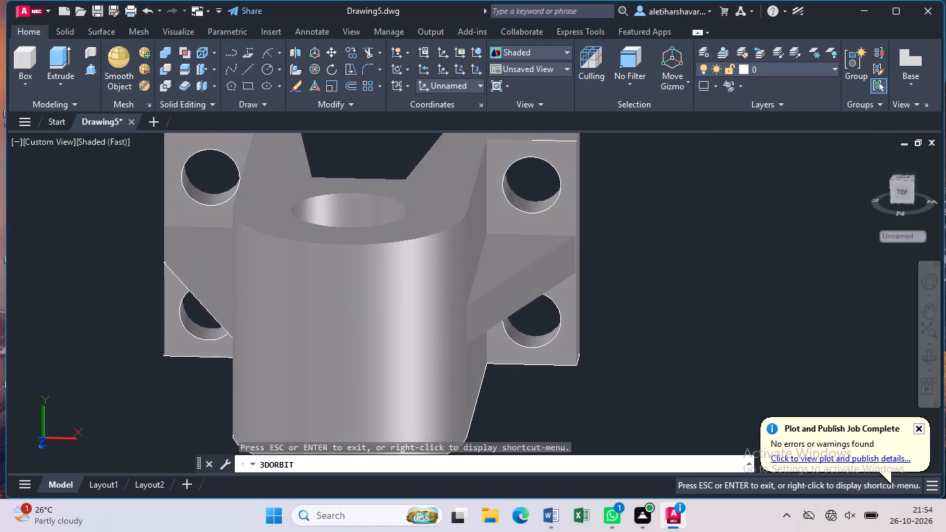
pyautogui.moveTo(372, 358); pyautogui.dragTo(371, 308, button='middle')
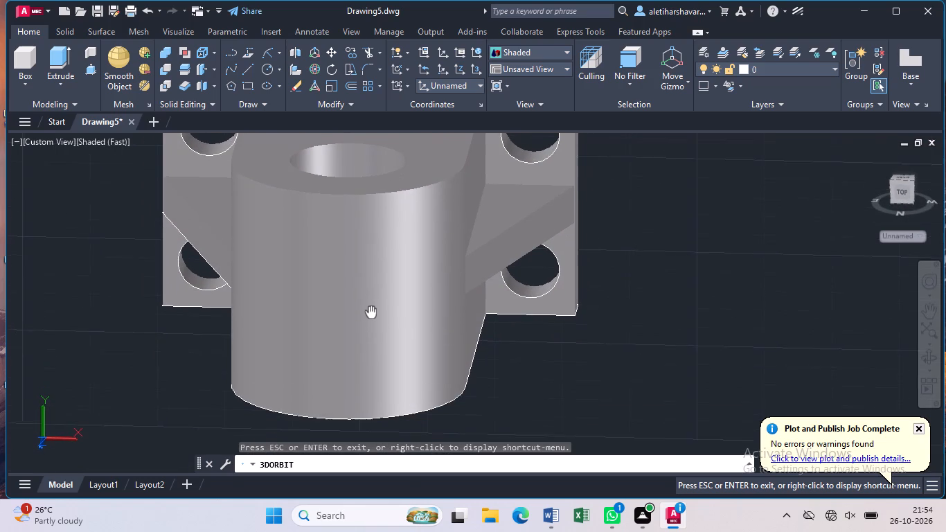
pyautogui.moveTo(371, 308); pyautogui.dragTo(373, 299, button='middle')
pyautogui.click(373, 299)
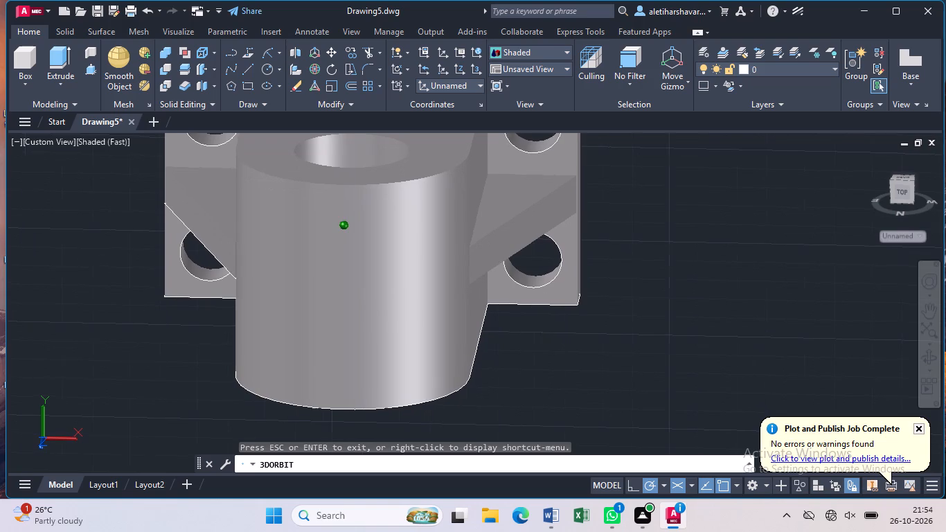
pyautogui.click(375, 292)
pyautogui.moveTo(377, 283); pyautogui.dragTo(377, 276)
pyautogui.click(377, 276)
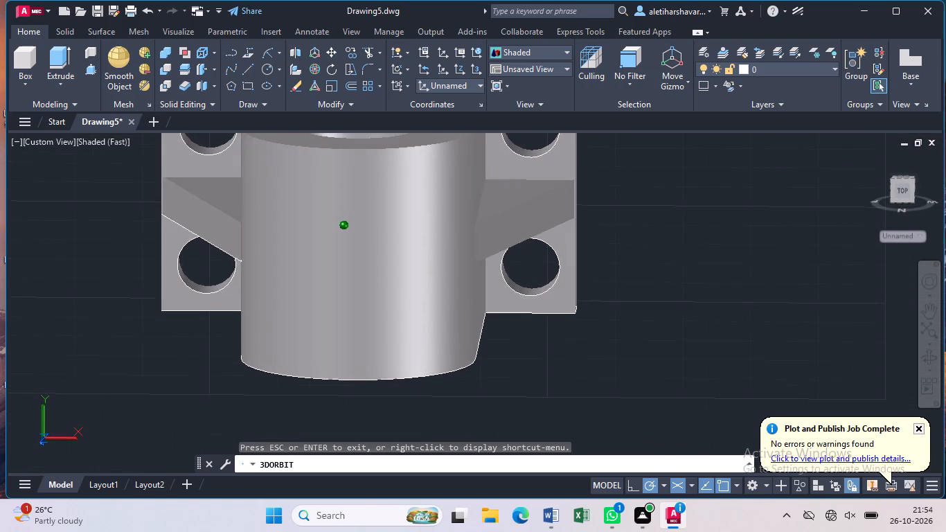
pyautogui.moveTo(380, 281); pyautogui.dragTo(384, 283, button='middle')
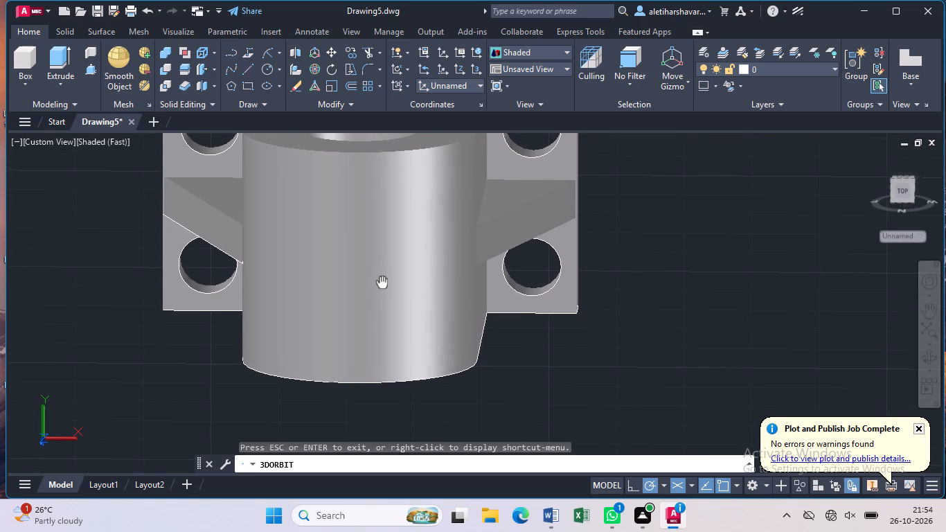
pyautogui.moveTo(384, 283); pyautogui.dragTo(393, 290, button='middle')
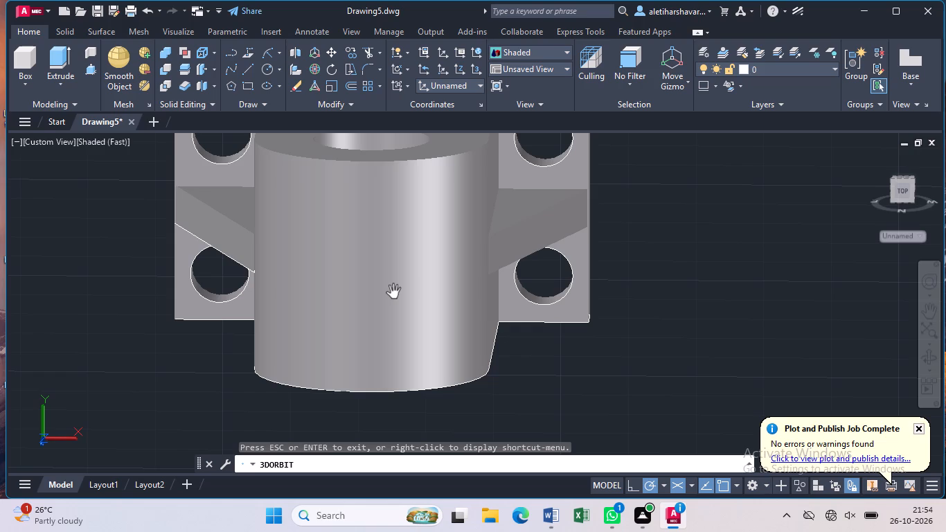
pyautogui.press('Escape')
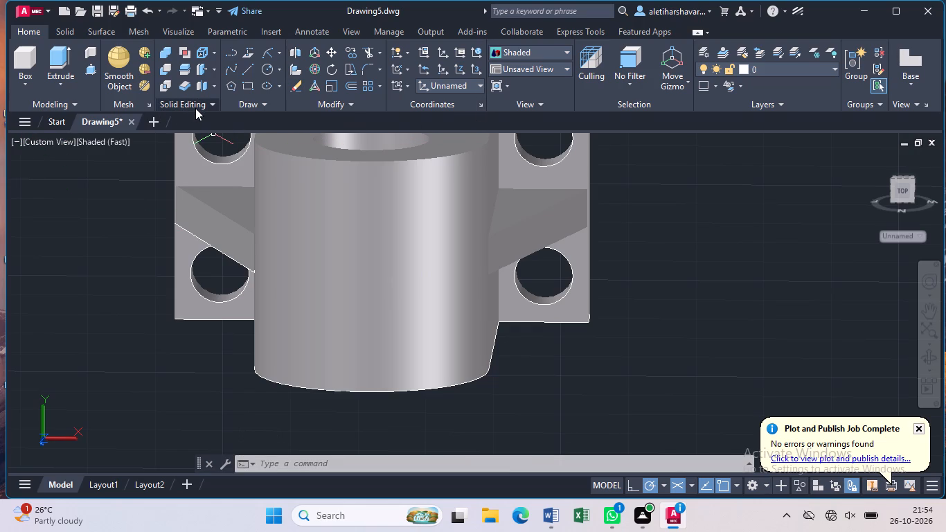
pyautogui.middleClick(295, 175)
pyautogui.scroll(-2, 298, 176)
pyautogui.moveTo(298, 176); pyautogui.dragTo(298, 177, button='middle')
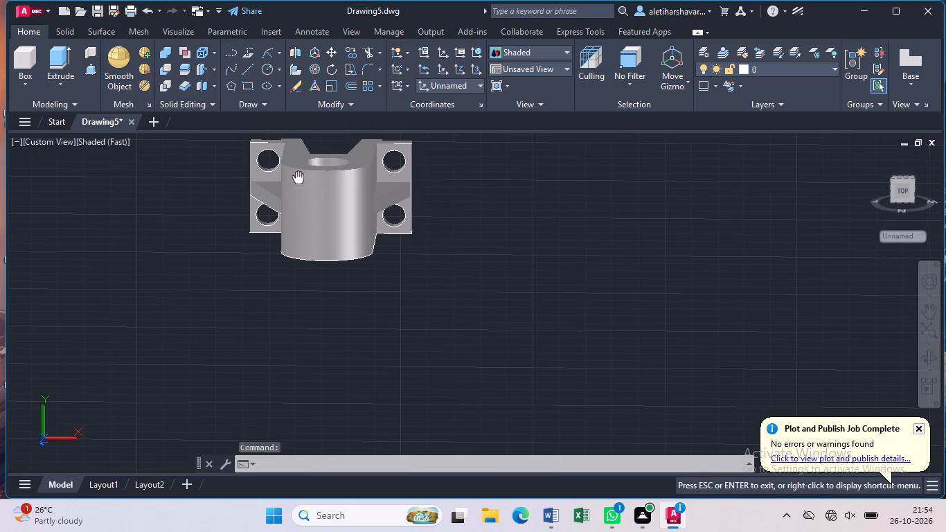
pyautogui.moveTo(298, 177); pyautogui.dragTo(334, 263, button='middle')
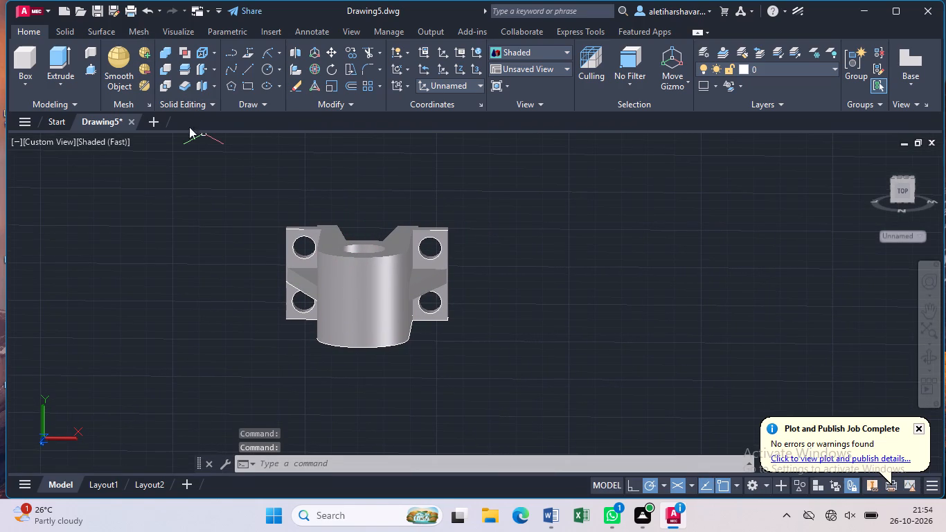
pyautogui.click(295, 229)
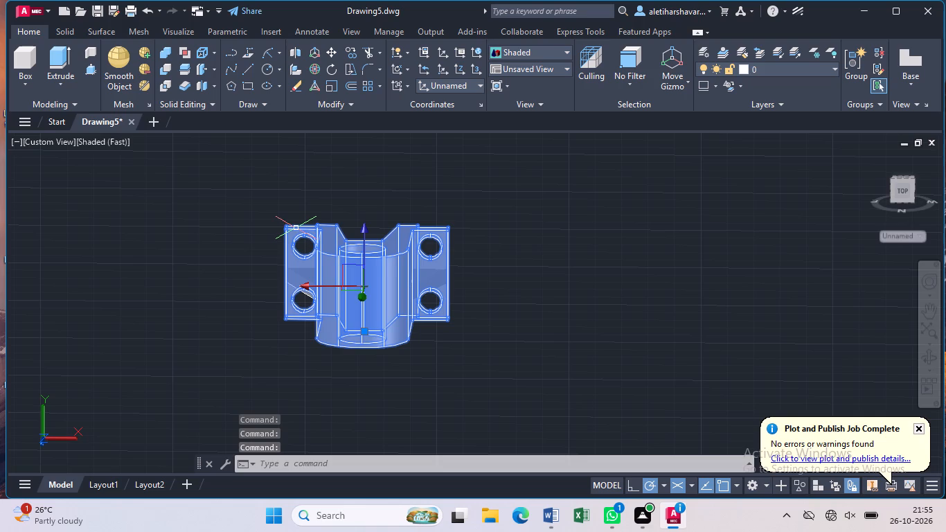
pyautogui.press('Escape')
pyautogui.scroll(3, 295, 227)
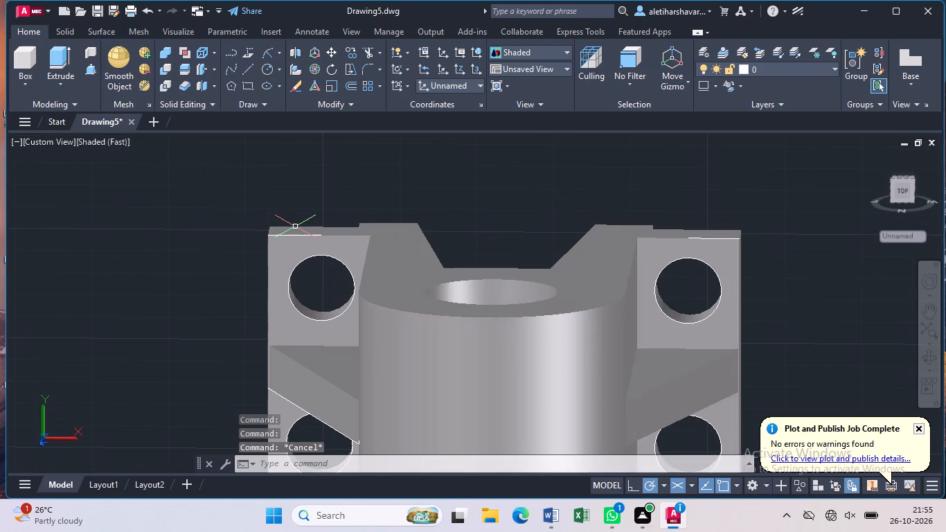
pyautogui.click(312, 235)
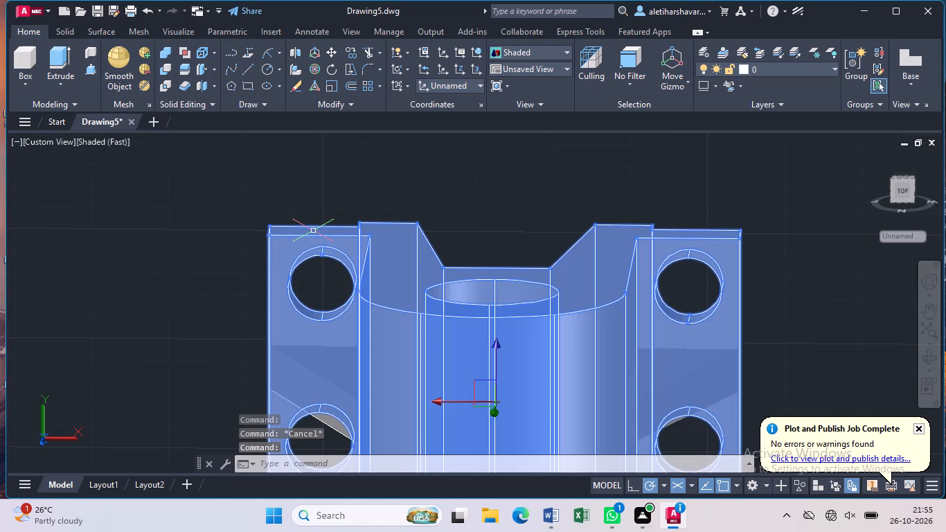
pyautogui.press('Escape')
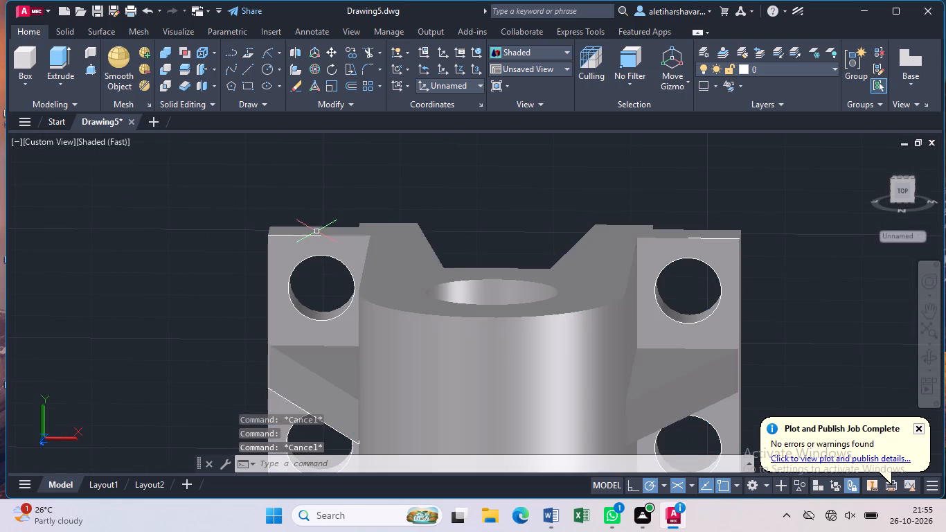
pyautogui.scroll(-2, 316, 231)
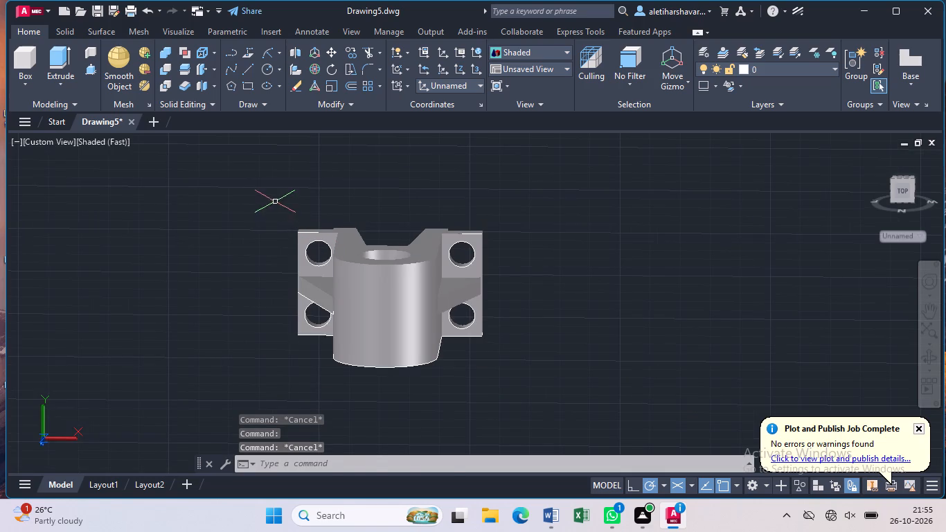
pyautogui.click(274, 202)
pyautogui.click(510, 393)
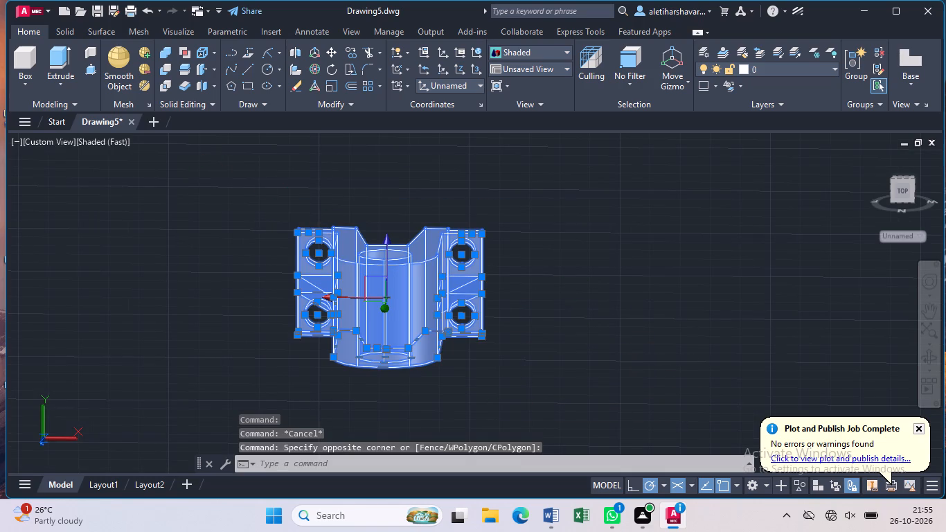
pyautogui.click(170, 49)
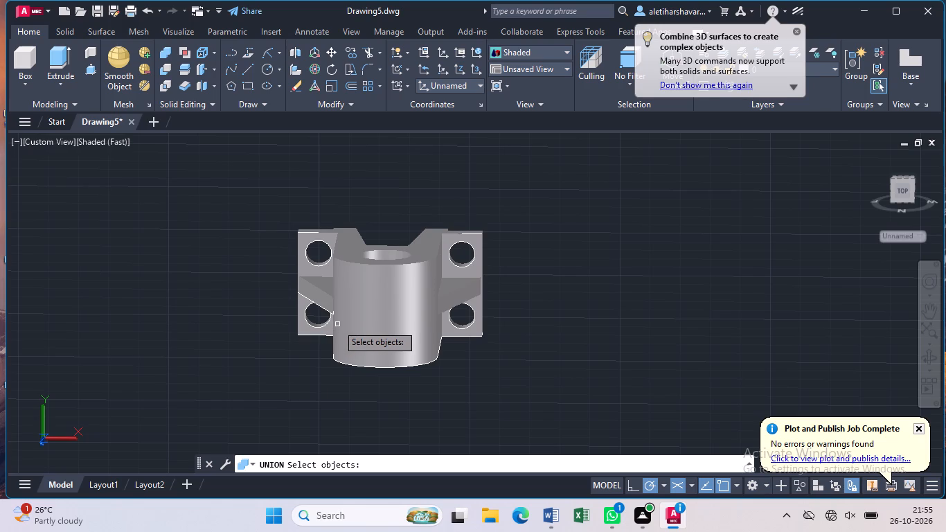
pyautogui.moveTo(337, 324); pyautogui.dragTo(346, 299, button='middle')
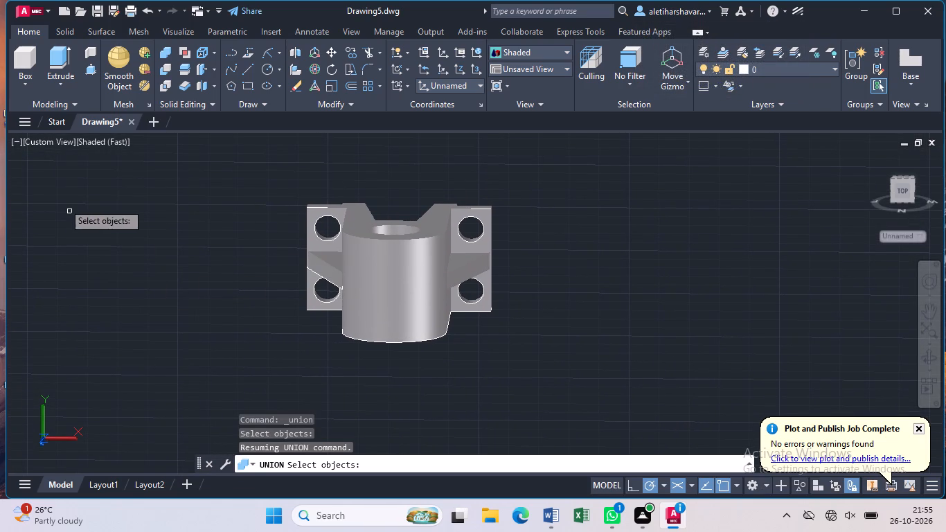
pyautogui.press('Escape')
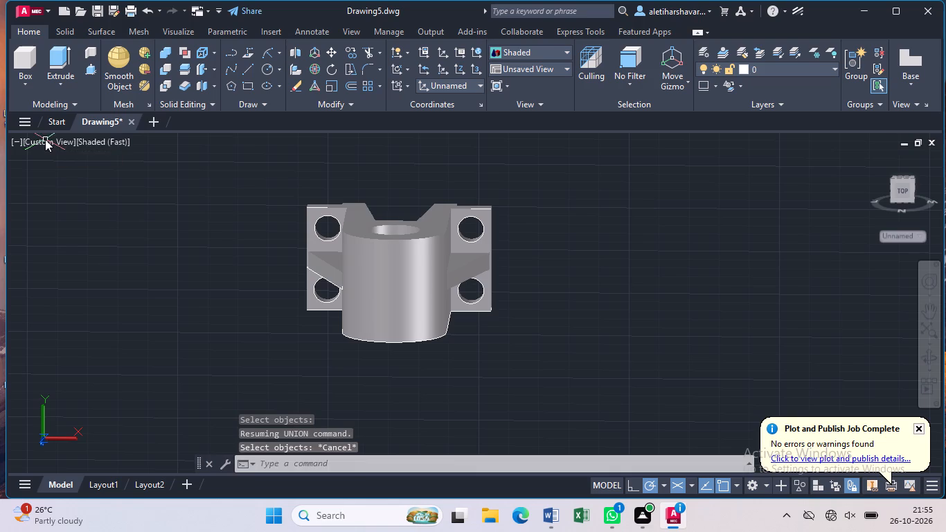
# Examine the bracket in the standard Top, Bottom, Left, Right and Front views.
pyautogui.click(47, 139)
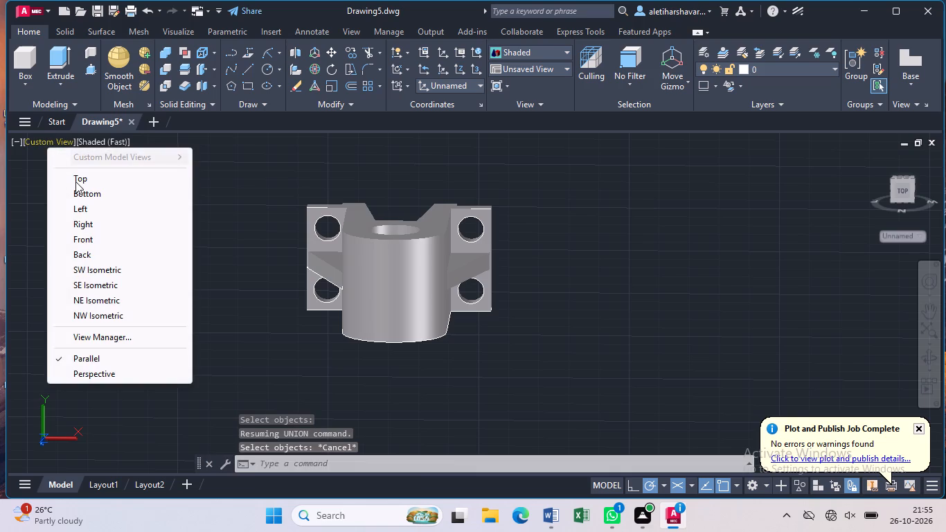
pyautogui.click(75, 181)
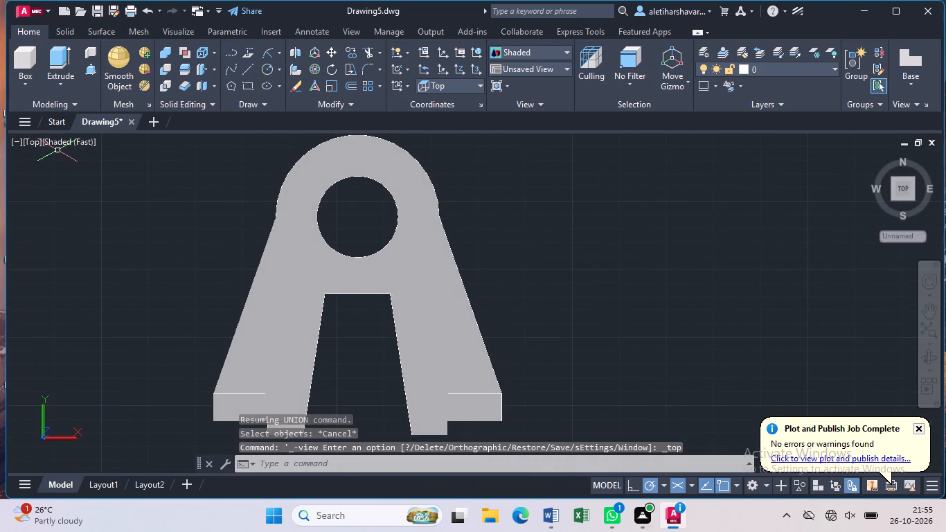
pyautogui.click(31, 143)
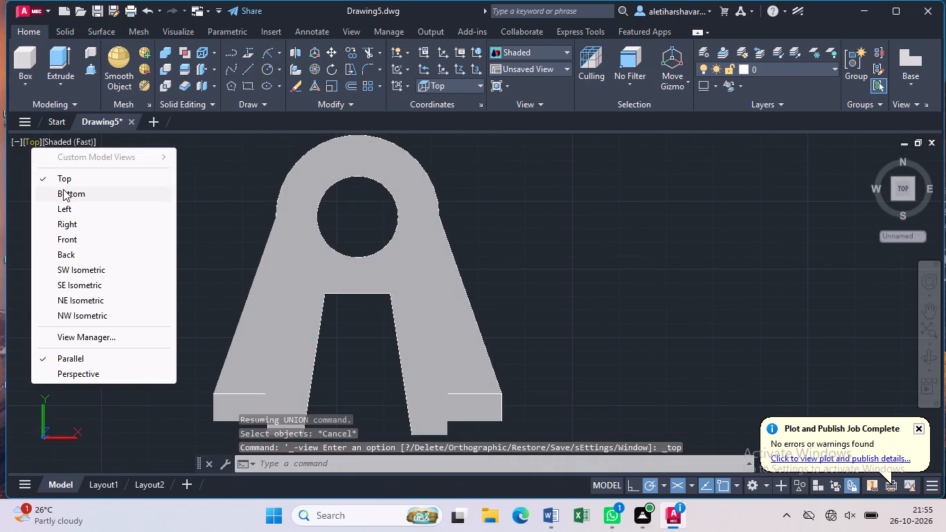
pyautogui.click(64, 190)
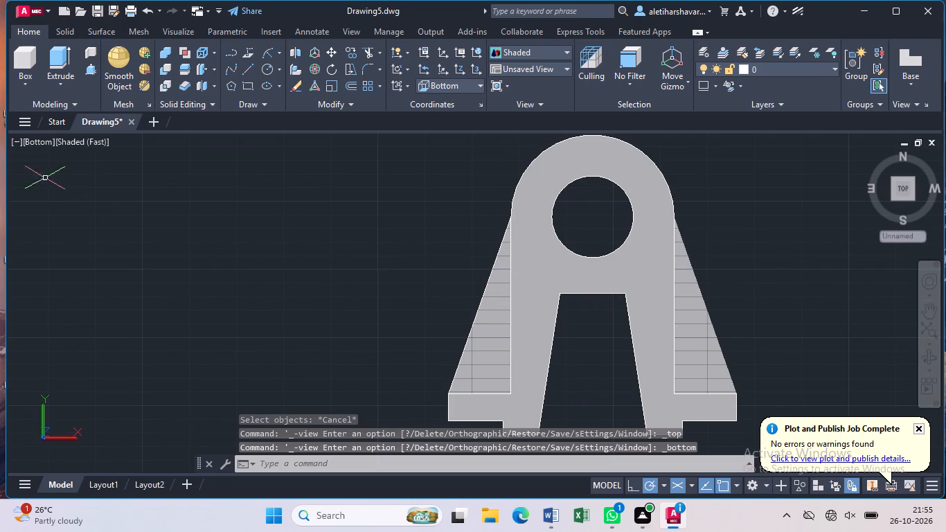
pyautogui.click(33, 141)
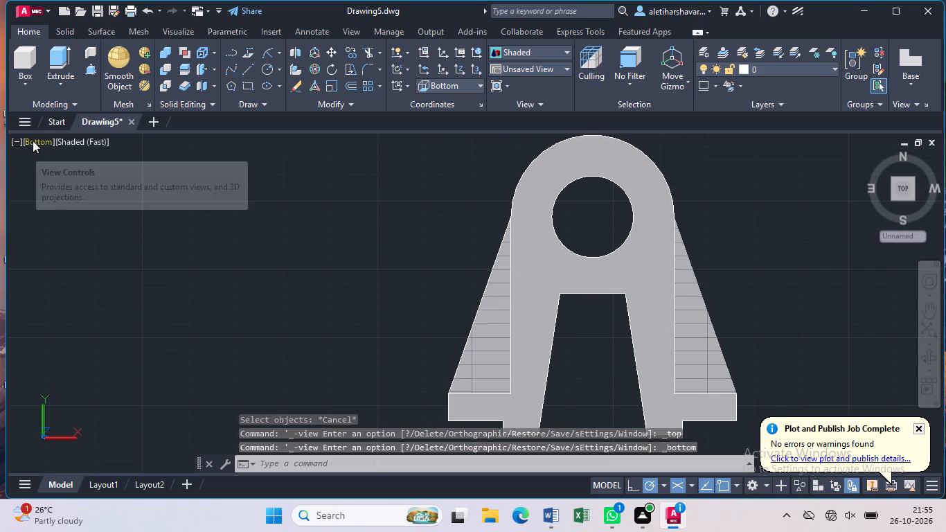
pyautogui.click(62, 214)
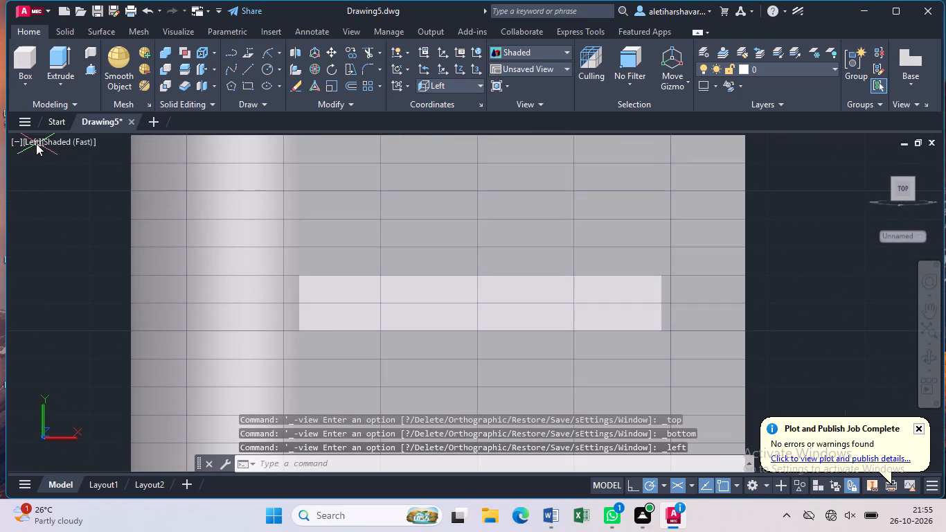
pyautogui.click(36, 143)
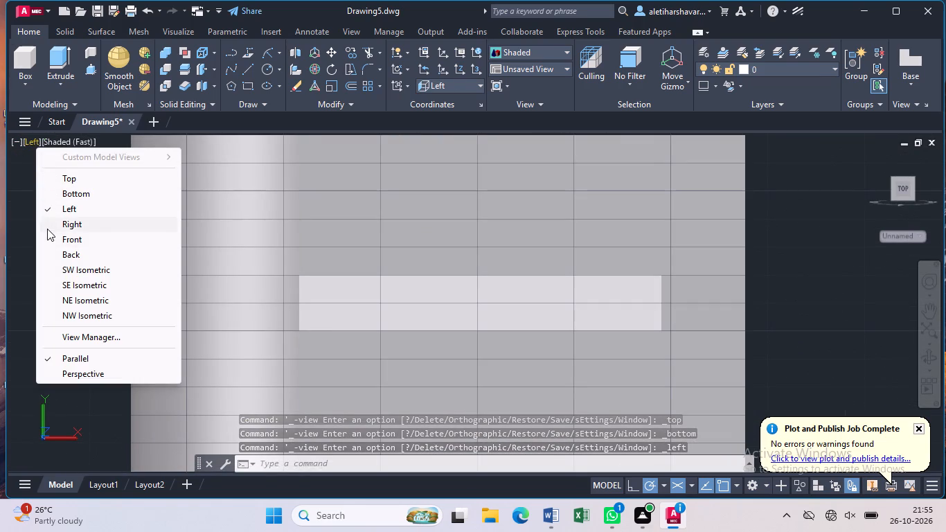
pyautogui.click(47, 226)
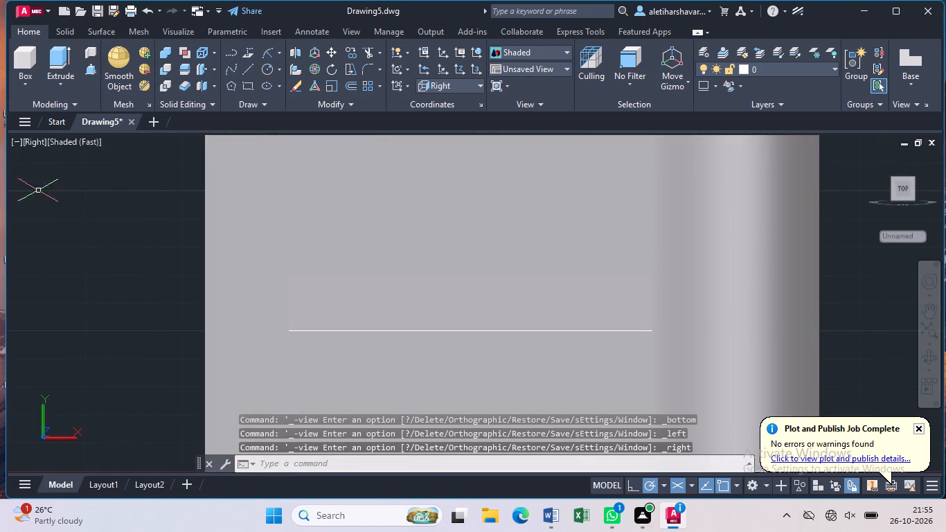
pyautogui.click(35, 139)
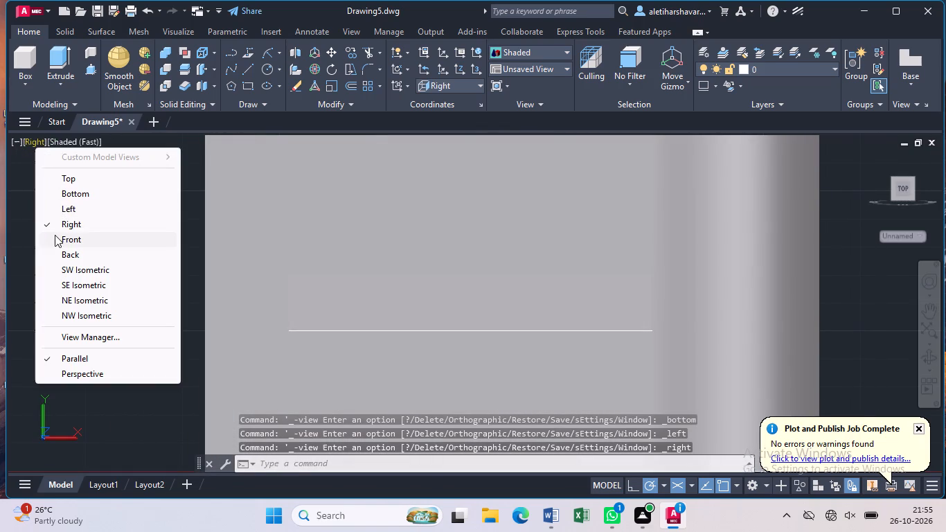
pyautogui.click(57, 239)
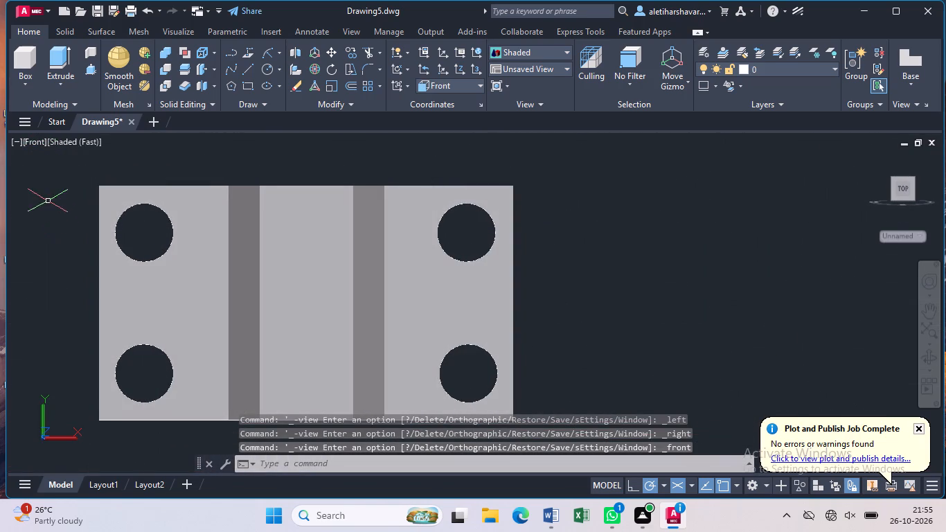
# In the Back view, start a line at the centre of the rounded body, midway between the upper and lower foot holes.
pyautogui.click(36, 142)
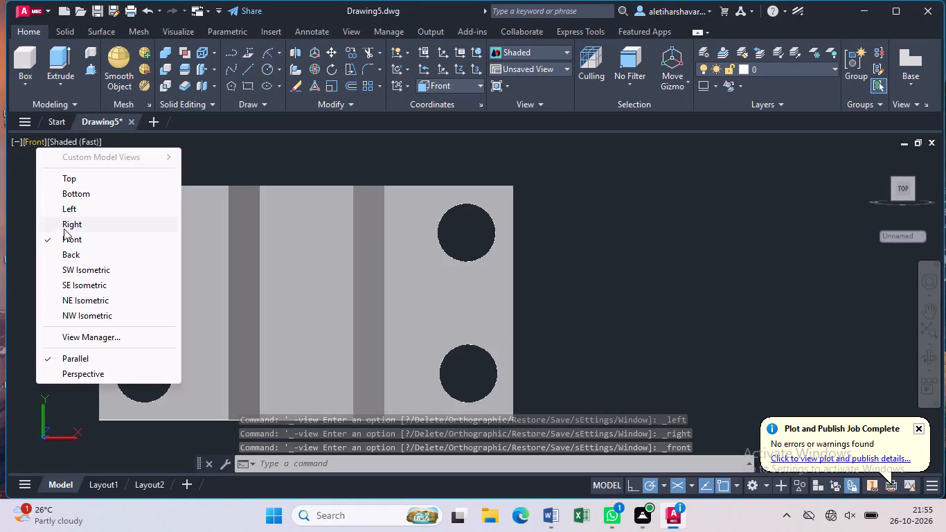
pyautogui.click(64, 252)
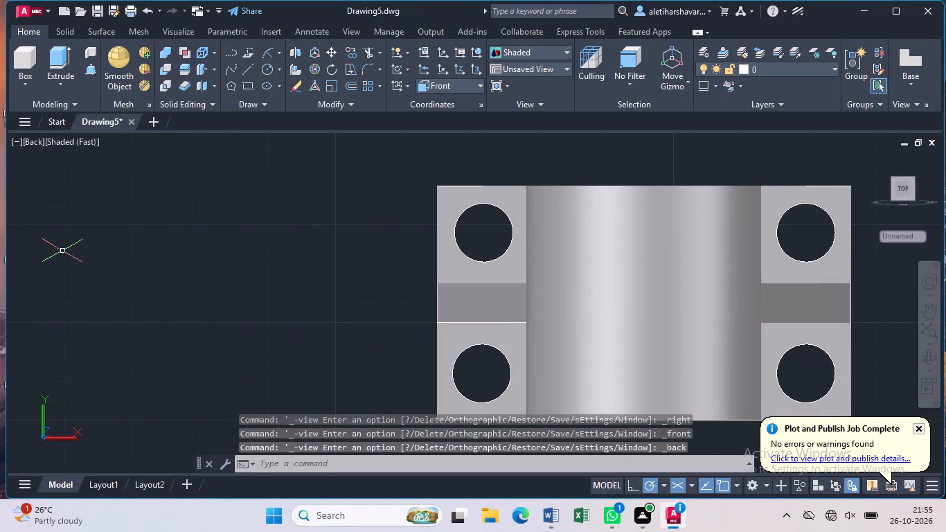
pyautogui.moveTo(561, 308); pyautogui.dragTo(400, 297, button='middle')
pyautogui.moveTo(395, 299); pyautogui.dragTo(389, 300, button='middle')
pyautogui.moveTo(377, 299); pyautogui.dragTo(348, 293, button='middle')
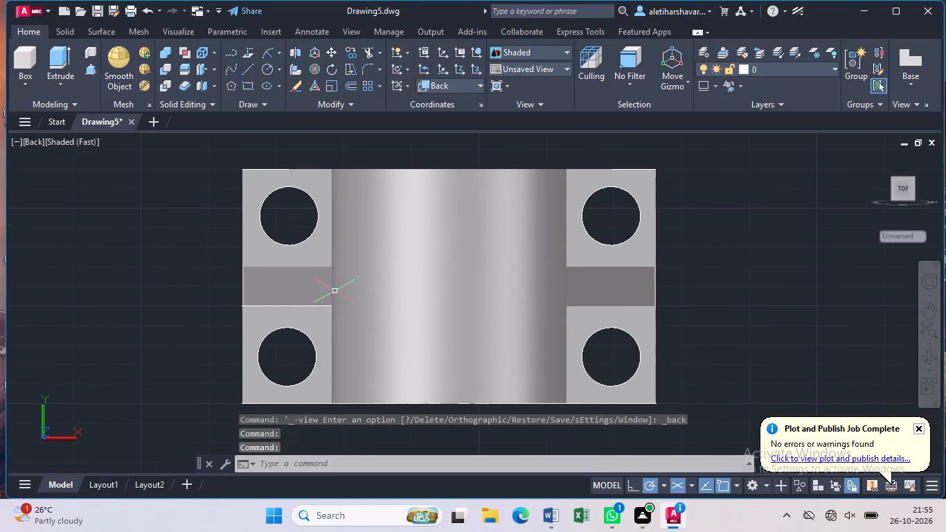
pyautogui.press('l')
pyautogui.press('Return')
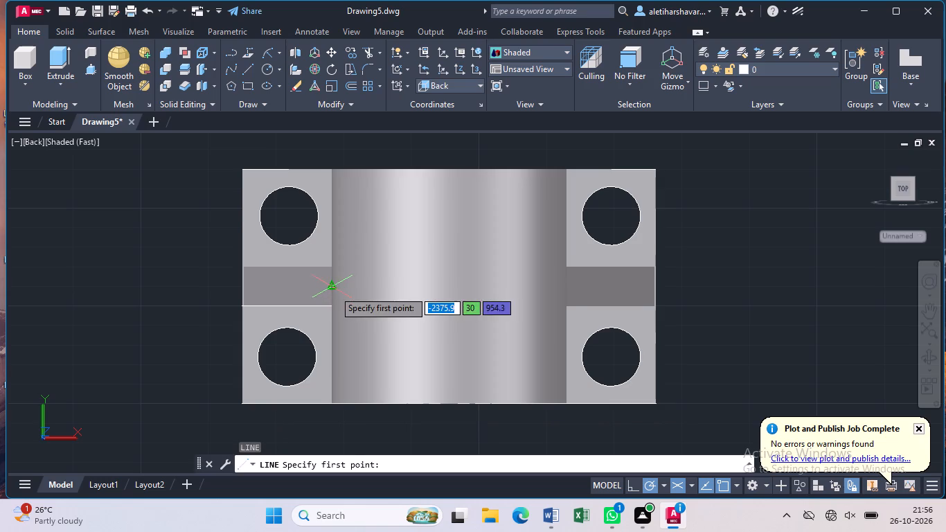
pyautogui.click(449, 290)
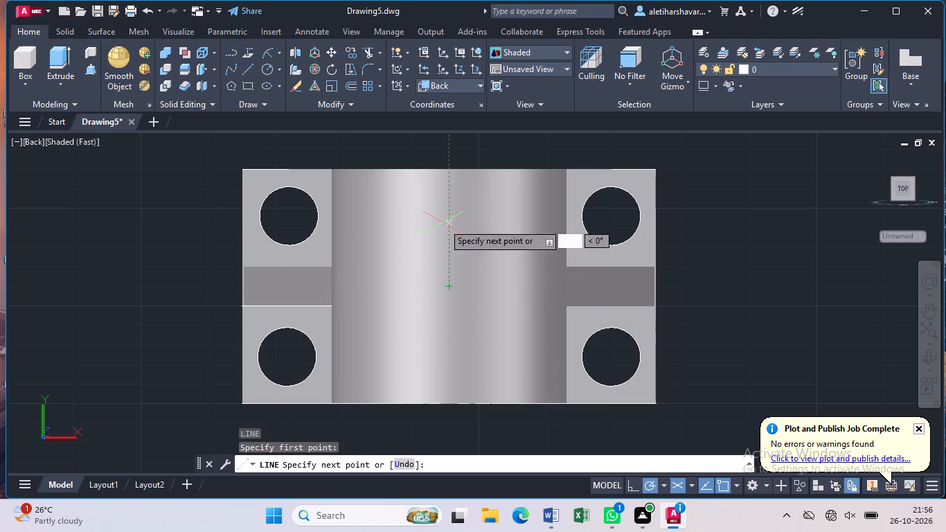
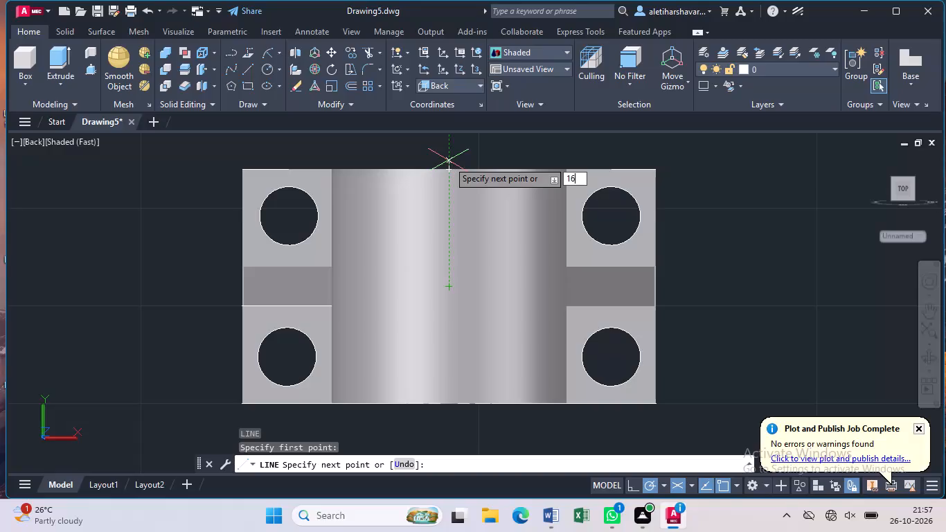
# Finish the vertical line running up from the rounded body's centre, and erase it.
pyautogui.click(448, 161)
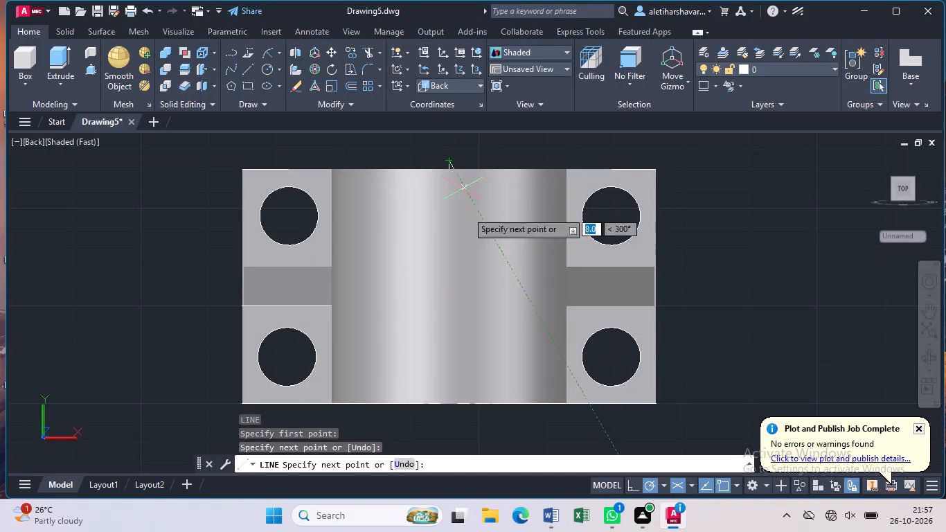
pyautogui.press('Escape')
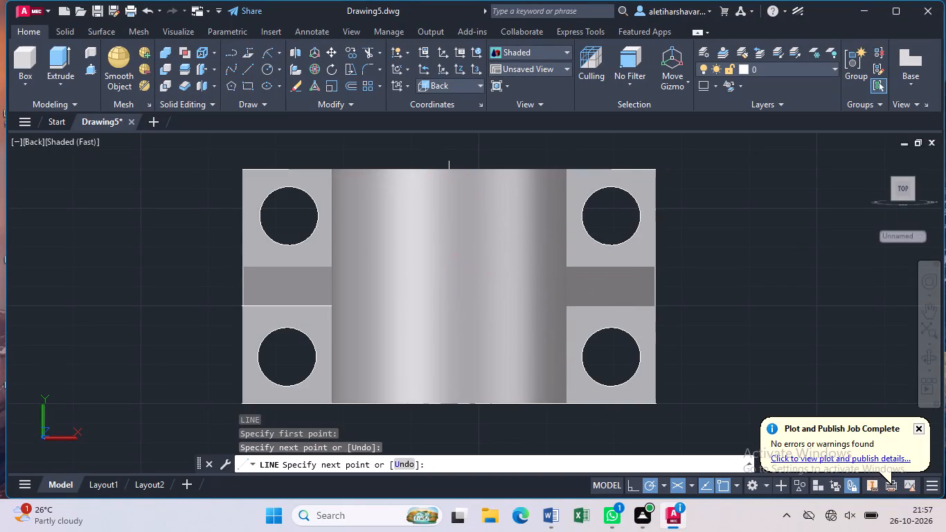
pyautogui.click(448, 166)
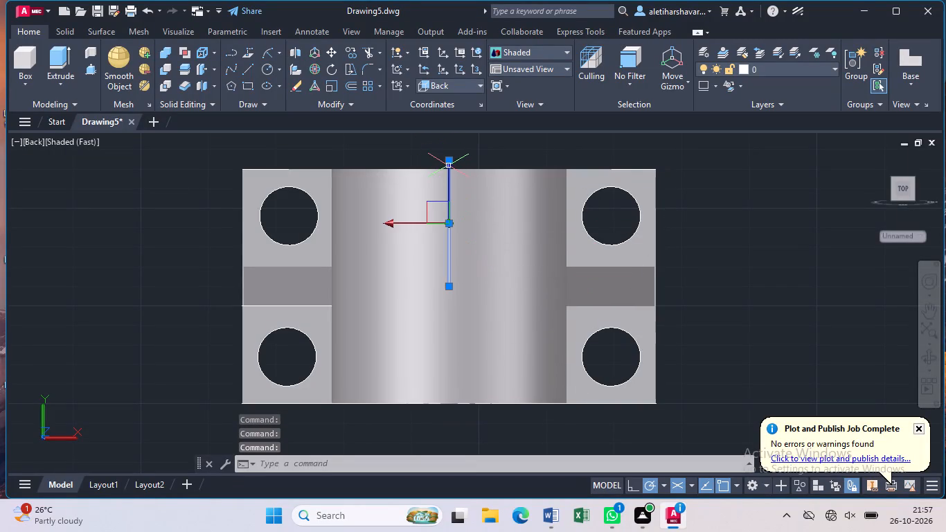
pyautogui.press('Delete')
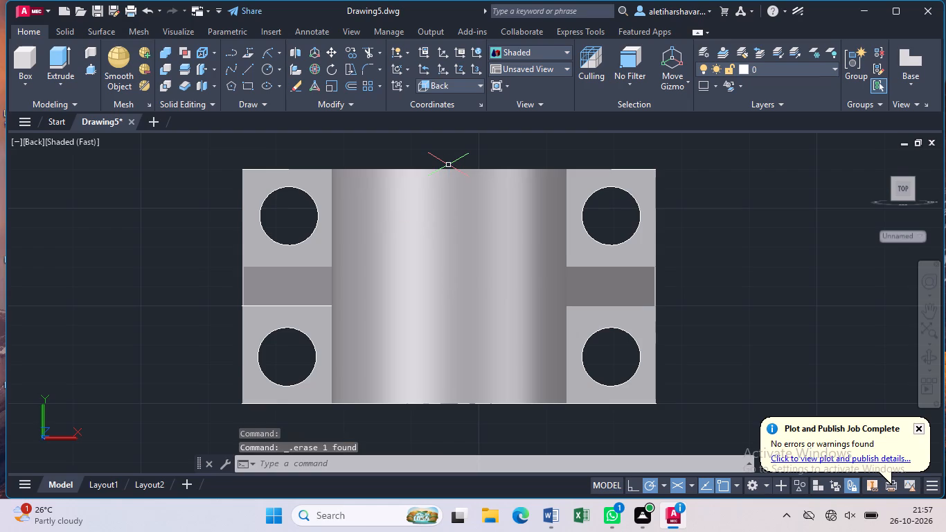
# Draw construction lines from the body's lower edge midpoint to its centre, 12 units upward, and back down to the lower line's midpoint.
pyautogui.press('l')
pyautogui.press('Return')
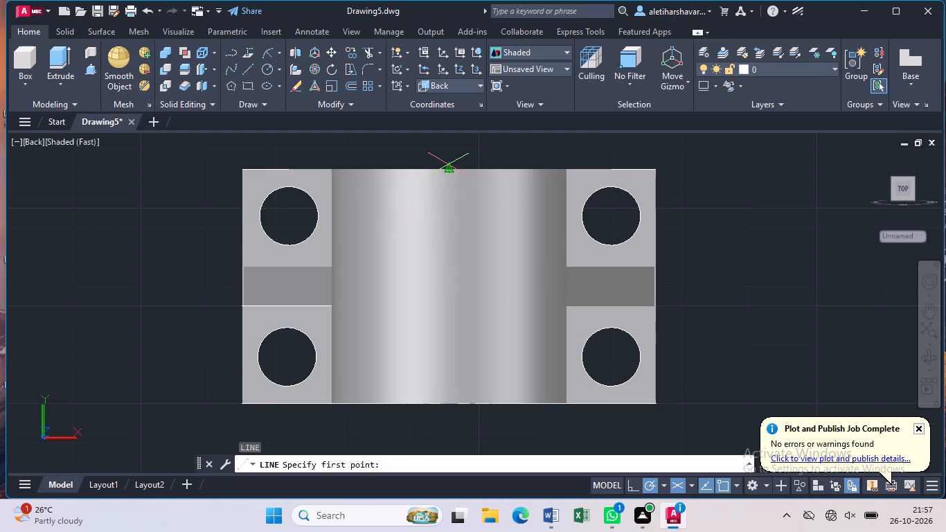
pyautogui.click(449, 404)
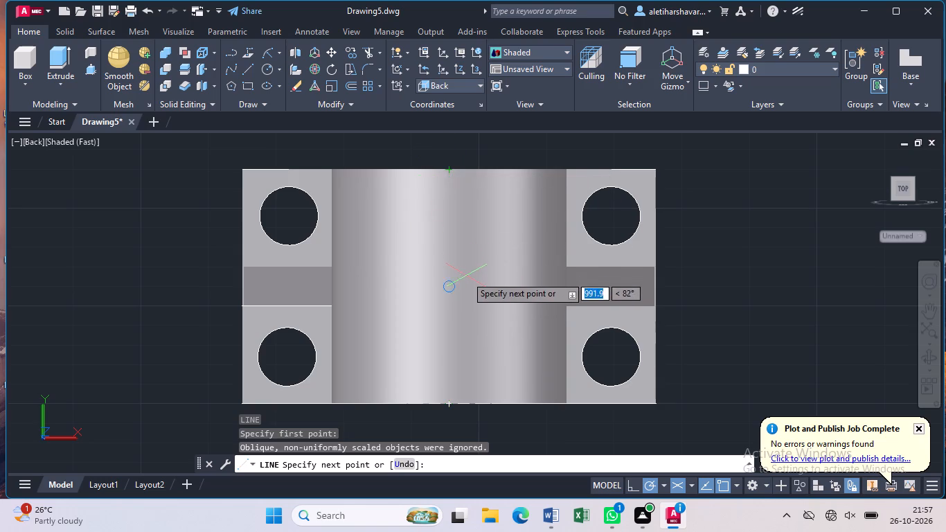
pyautogui.click(451, 290)
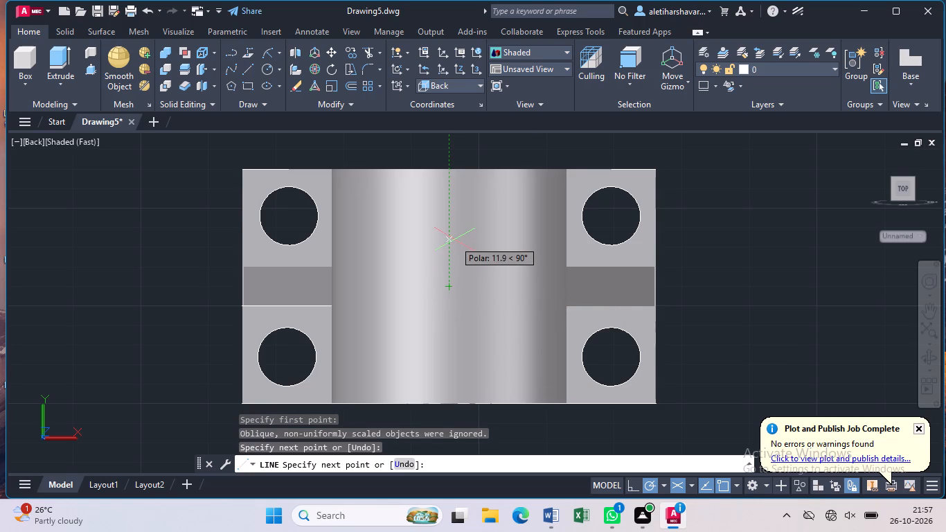
pyautogui.write('12')
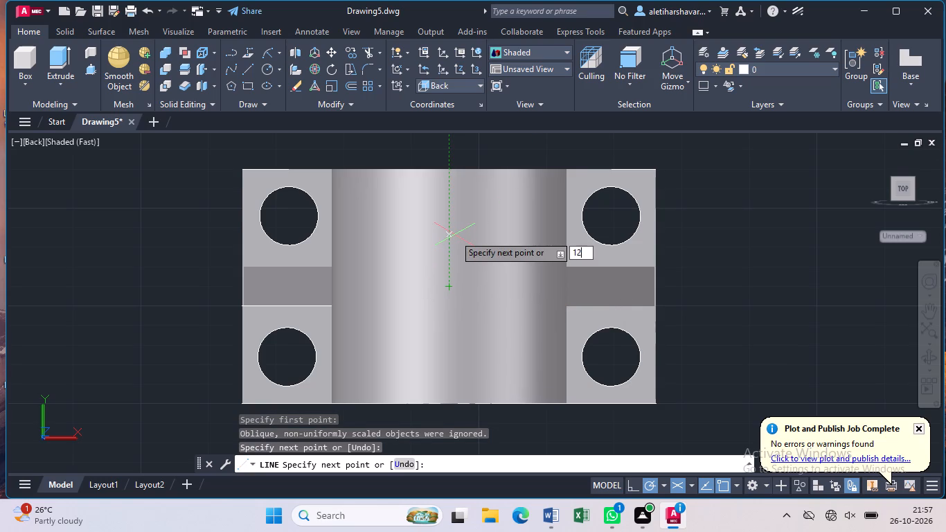
pyautogui.press('Return')
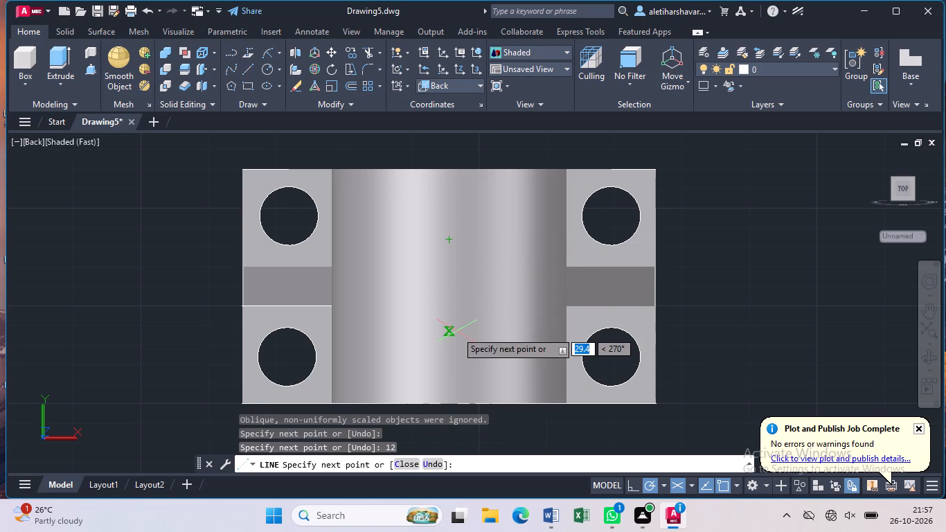
pyautogui.click(446, 236)
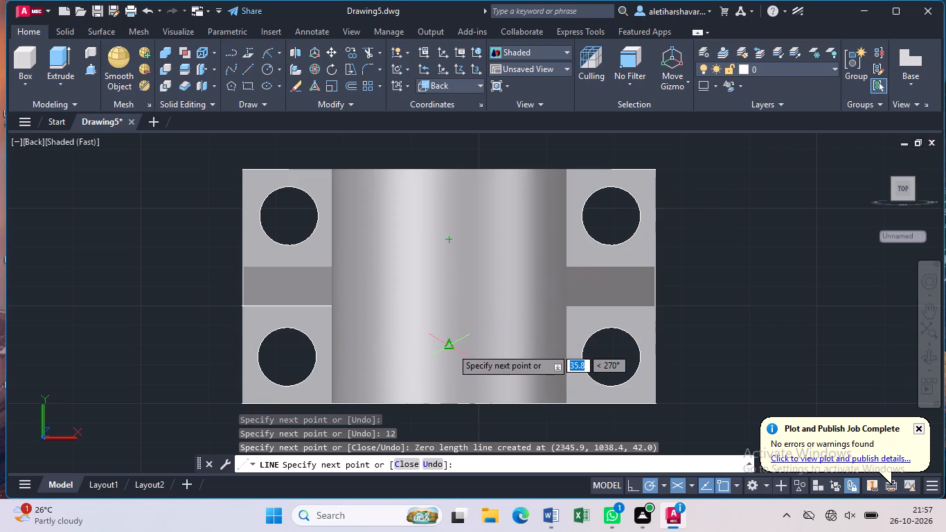
pyautogui.click(452, 348)
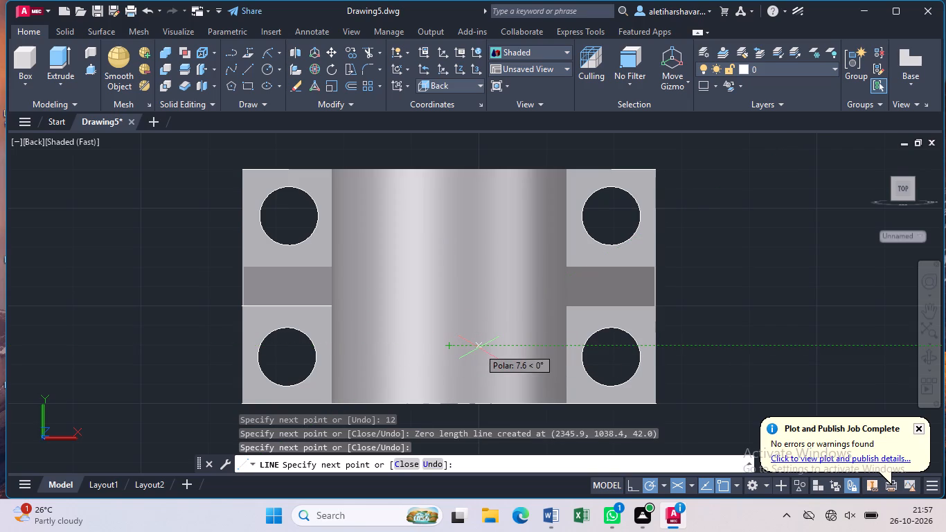
# From that midpoint, draw 7 units sideways and complete a rectangle 14 units wide and 32 units tall, centred on the body's axis.
pyautogui.press('7')
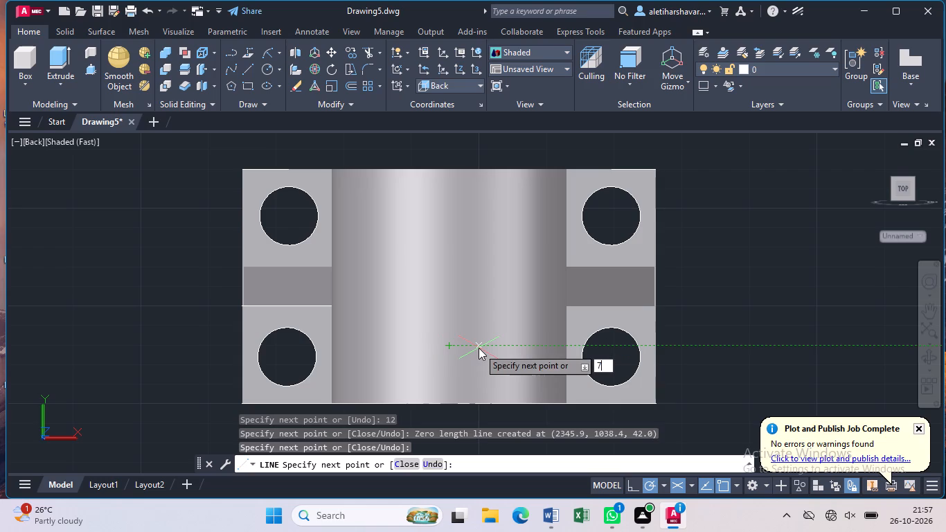
pyautogui.press('Return')
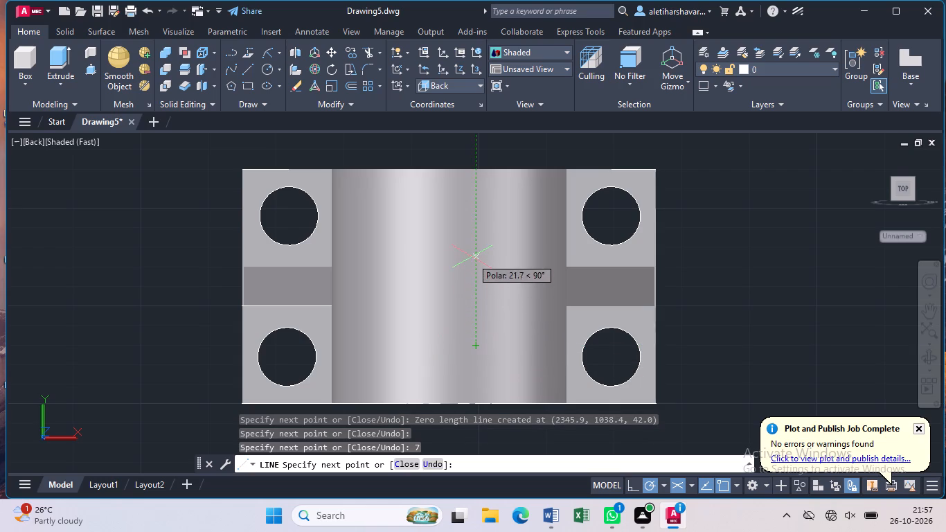
pyautogui.write('32')
pyautogui.press('Return')
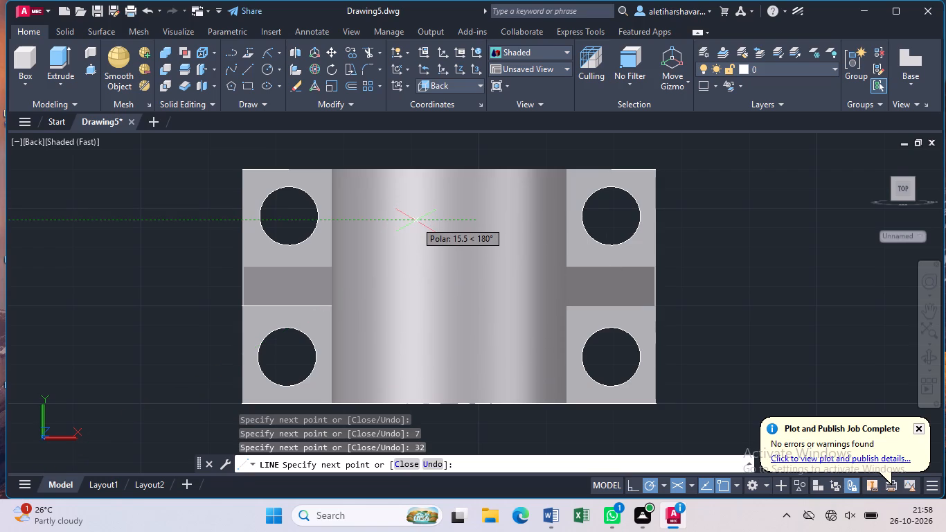
pyautogui.press('1')
pyautogui.press('4')
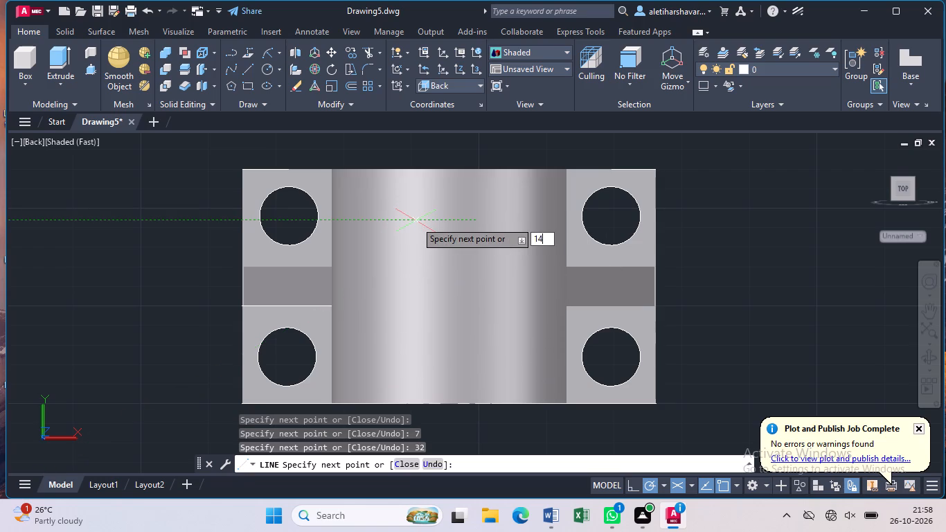
pyautogui.press('Return')
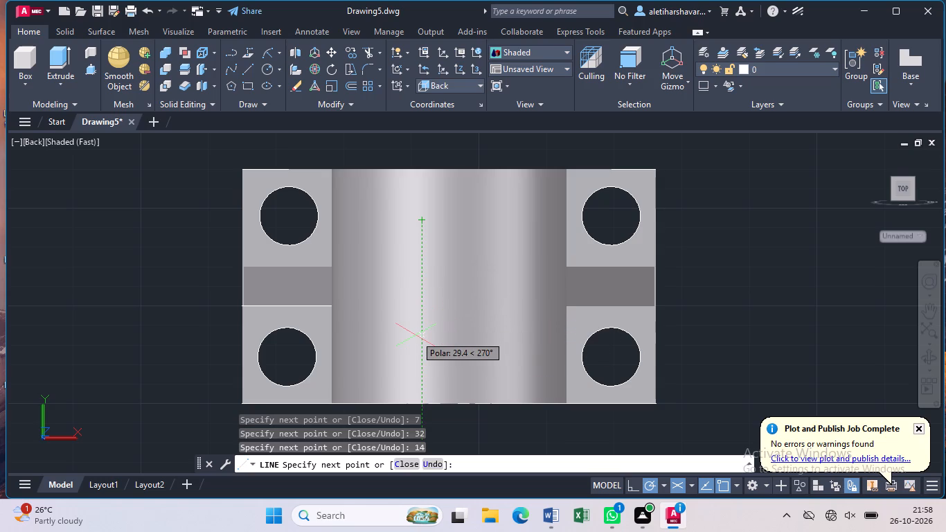
pyautogui.write('32')
pyautogui.press('Return')
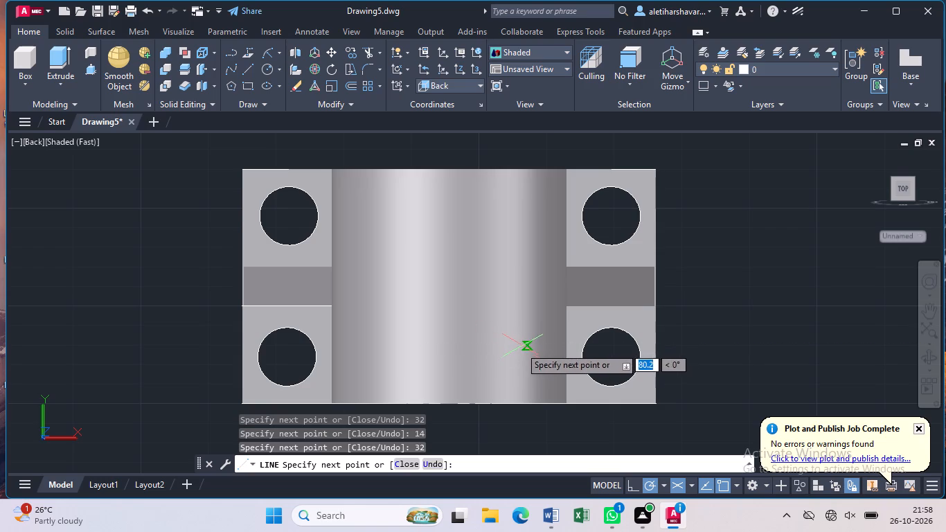
pyautogui.press('1')
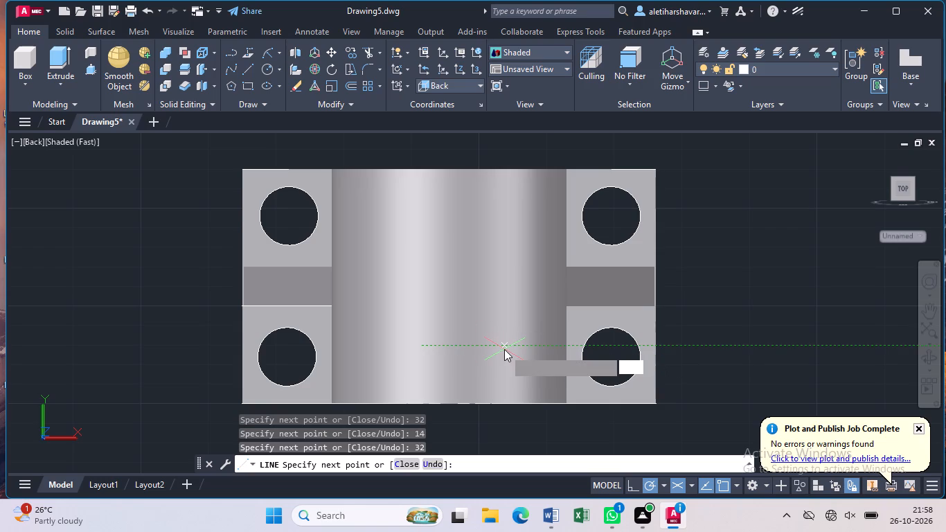
pyautogui.press('4')
pyautogui.press('Return')
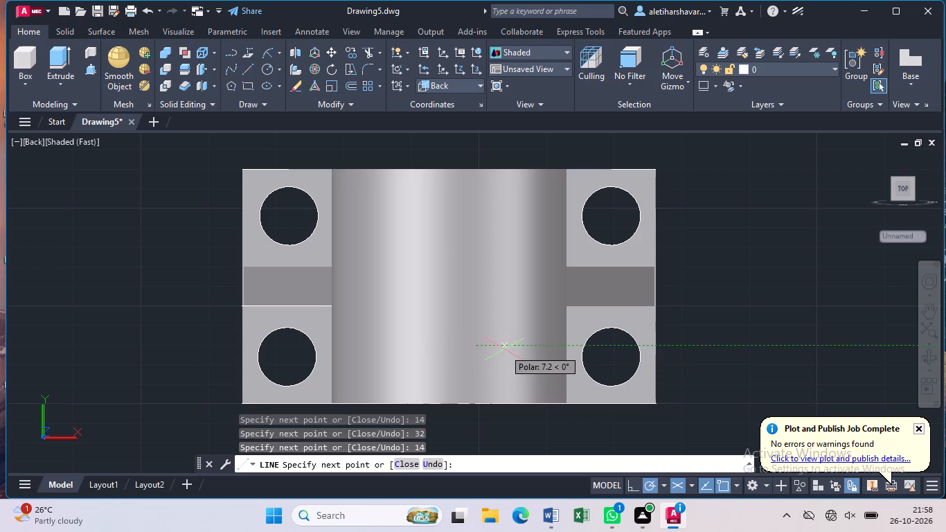
pyautogui.press('Escape')
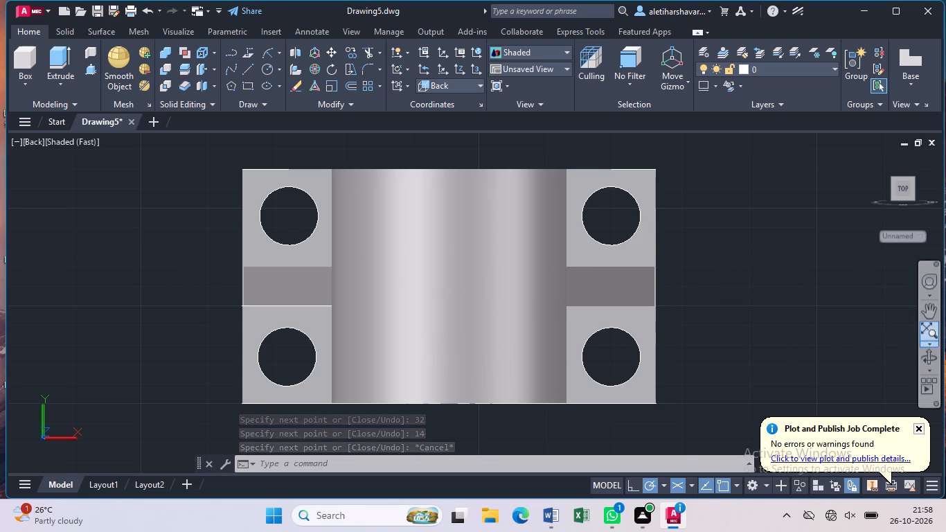
# Examine the new rectangle and its construction lines close up through the bore from an oblique angle.
pyautogui.click(922, 354)
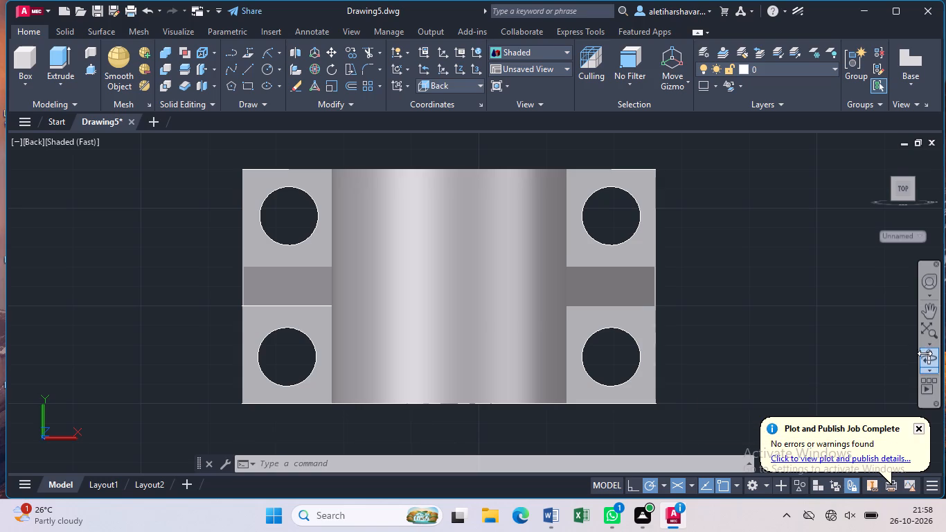
pyautogui.moveTo(735, 386); pyautogui.dragTo(706, 239)
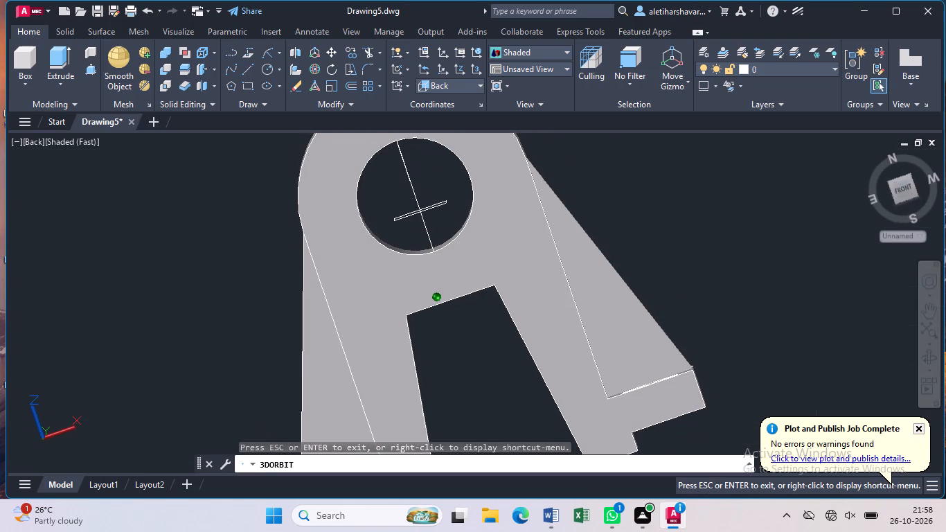
pyautogui.moveTo(706, 239); pyautogui.dragTo(712, 267)
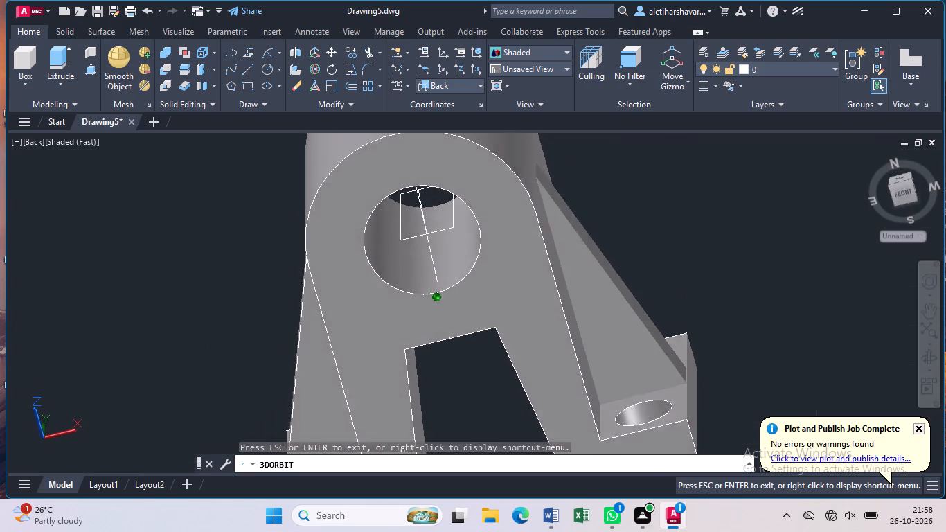
pyautogui.moveTo(712, 267); pyautogui.dragTo(711, 264)
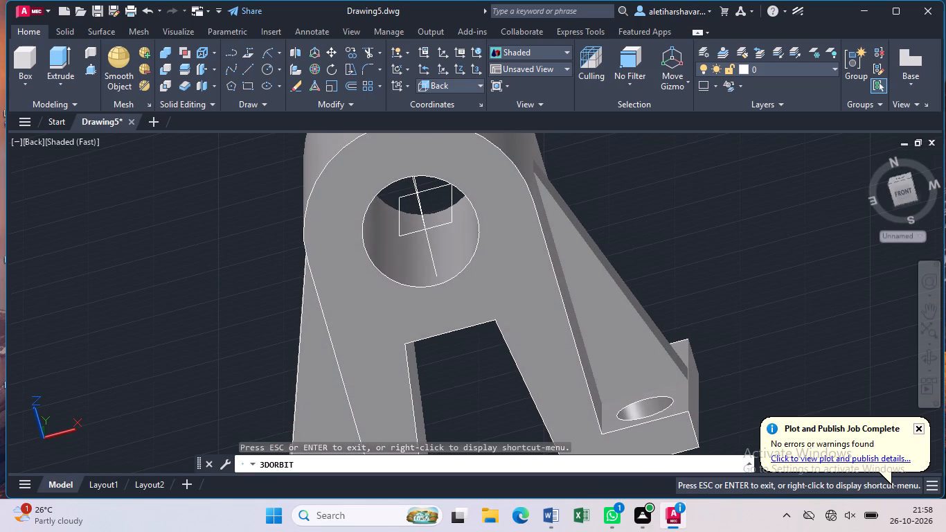
pyautogui.scroll(3, 425, 222)
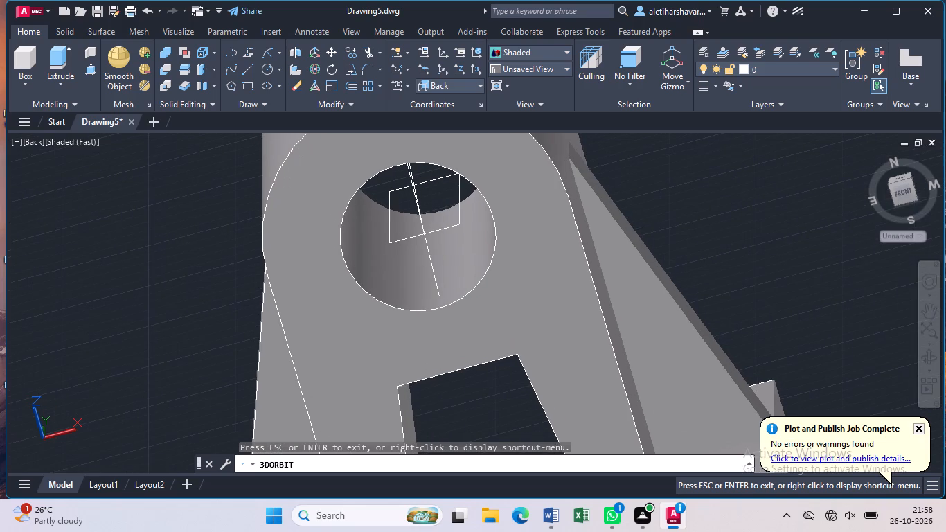
pyautogui.scroll(2, 429, 212)
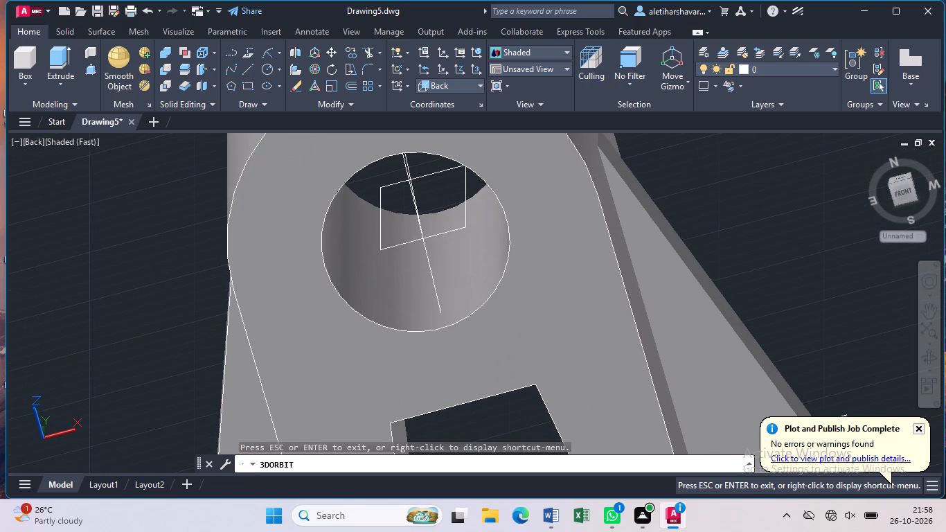
pyautogui.press('Escape')
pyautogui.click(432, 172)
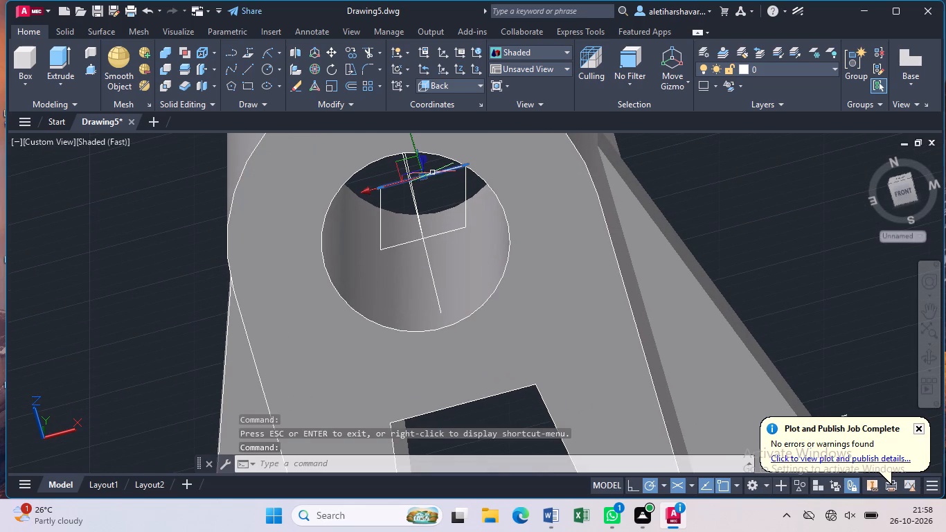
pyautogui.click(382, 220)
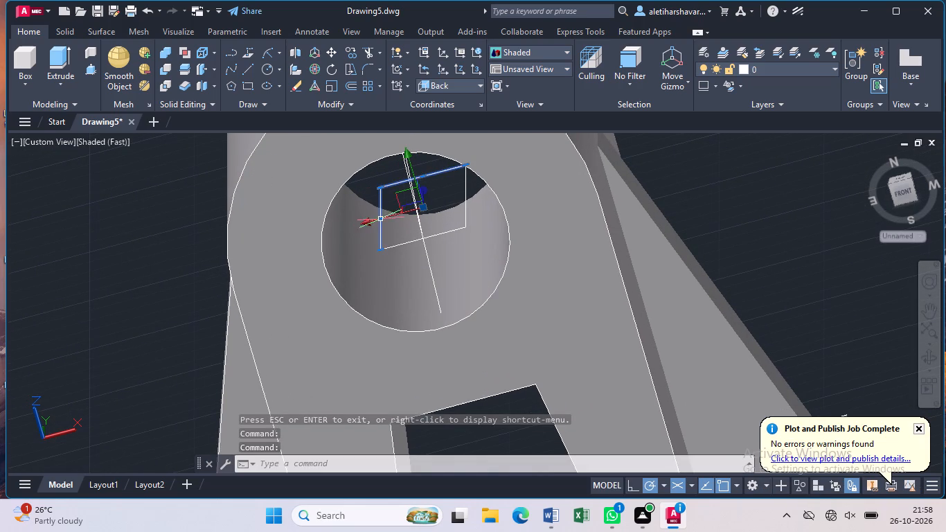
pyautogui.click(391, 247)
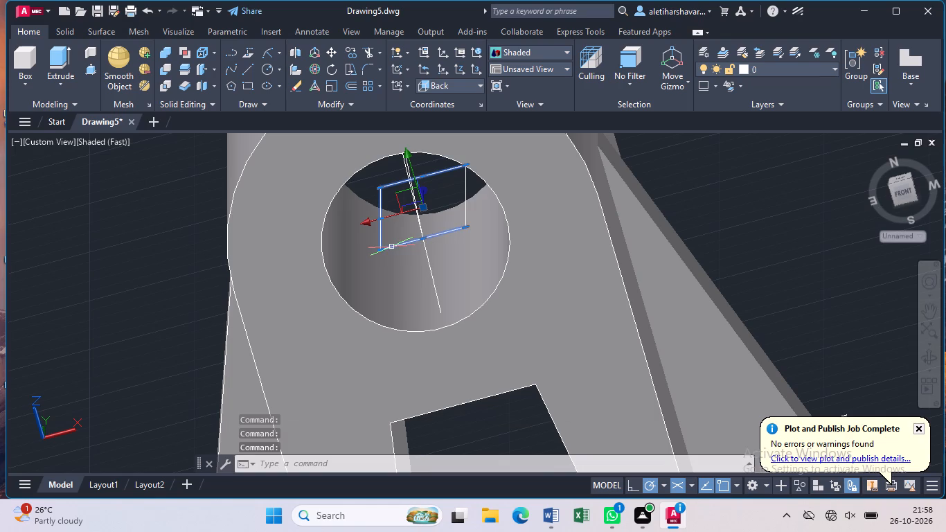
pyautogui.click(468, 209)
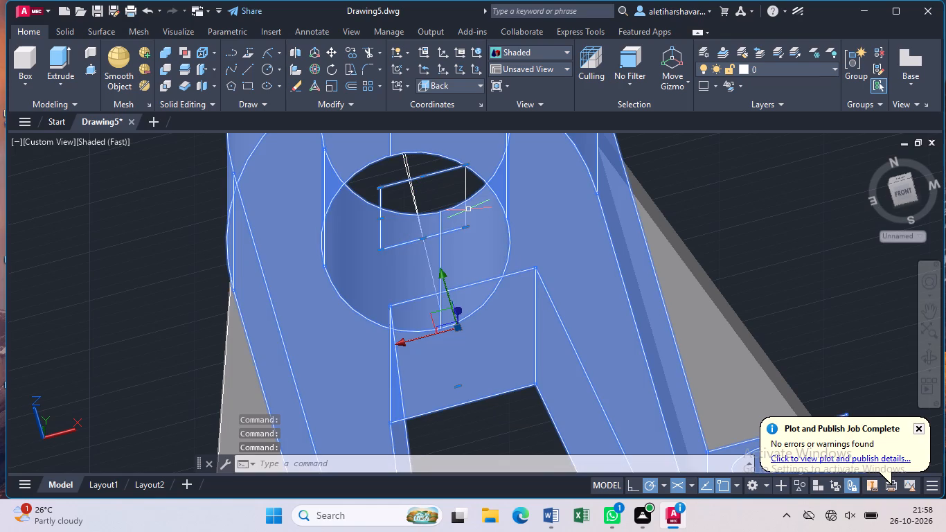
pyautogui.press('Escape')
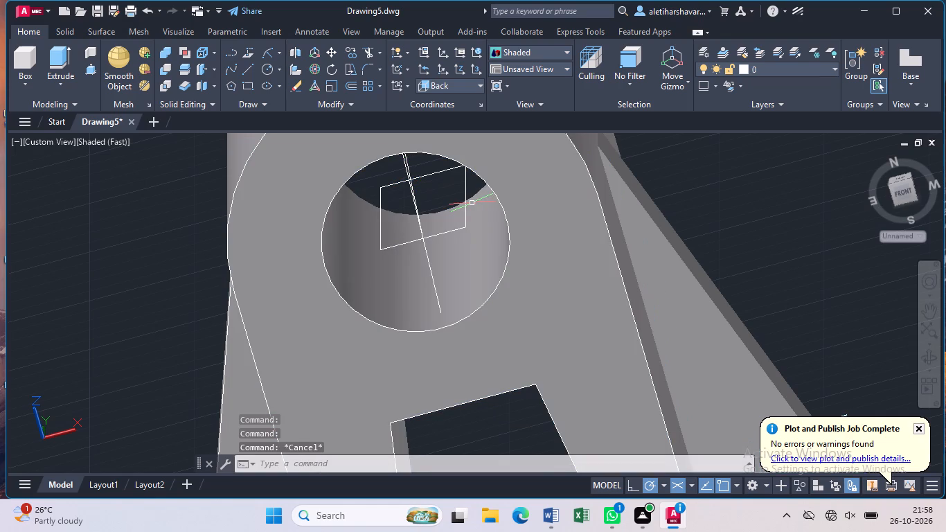
# Join the four lines of the 14 by 32 rectangle inside the bore into one closed polyline.
pyautogui.click(465, 182)
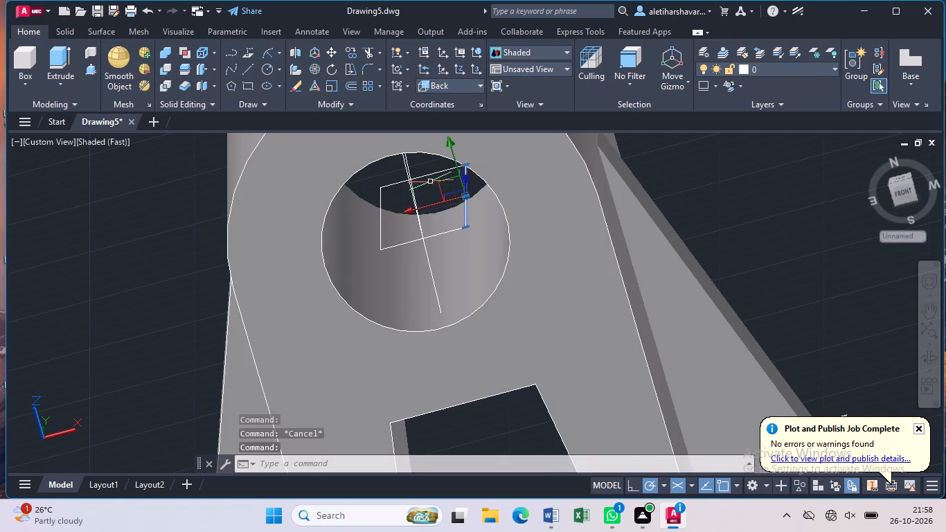
pyautogui.click(426, 174)
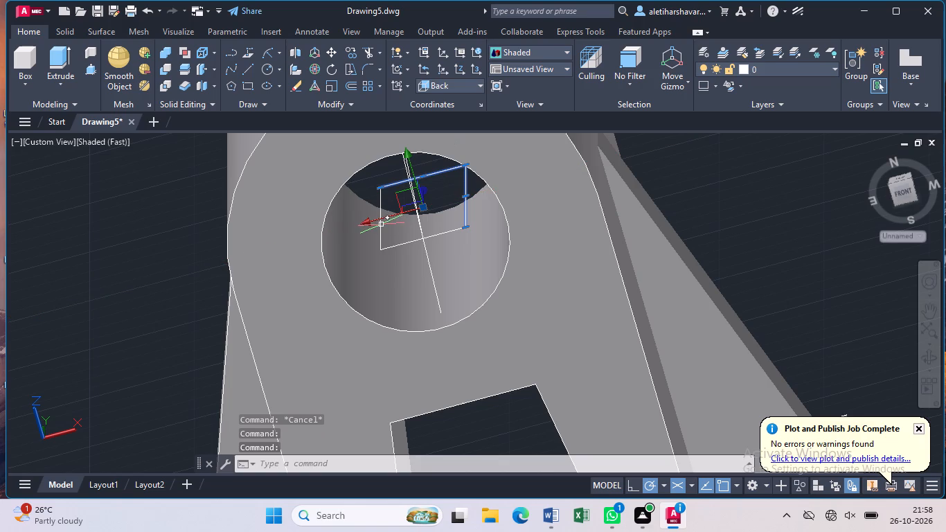
pyautogui.click(382, 227)
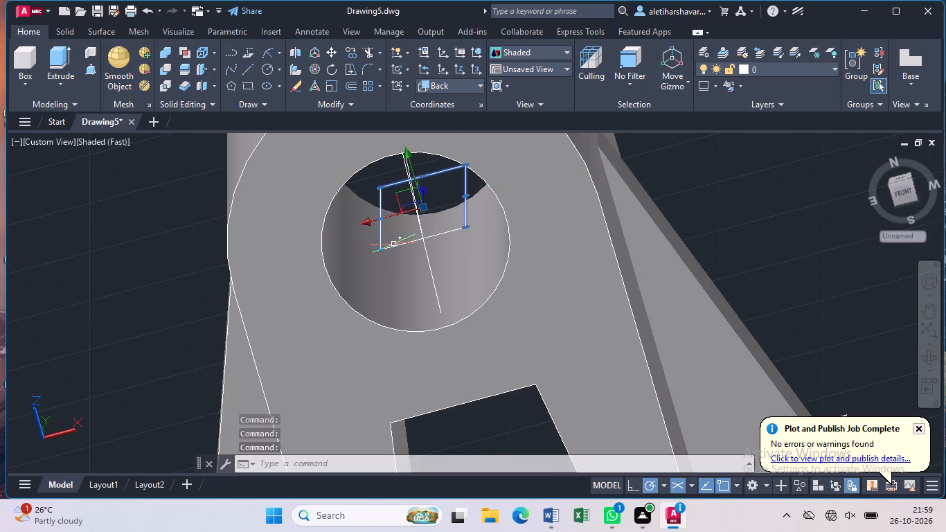
pyautogui.click(395, 246)
pyautogui.press('j')
pyautogui.press('Return')
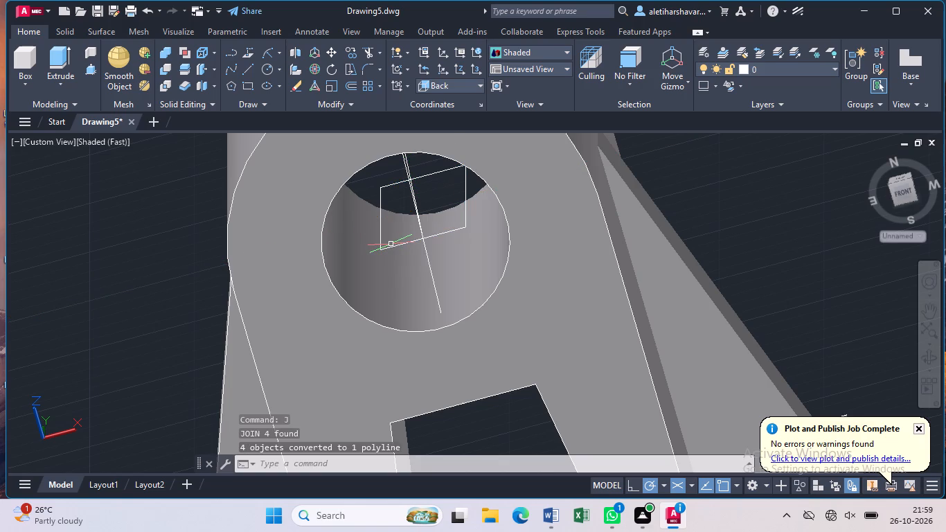
# Erase the two construction lines running through the rectangle along the rounded body's axis.
pyautogui.scroll(2, 400, 246)
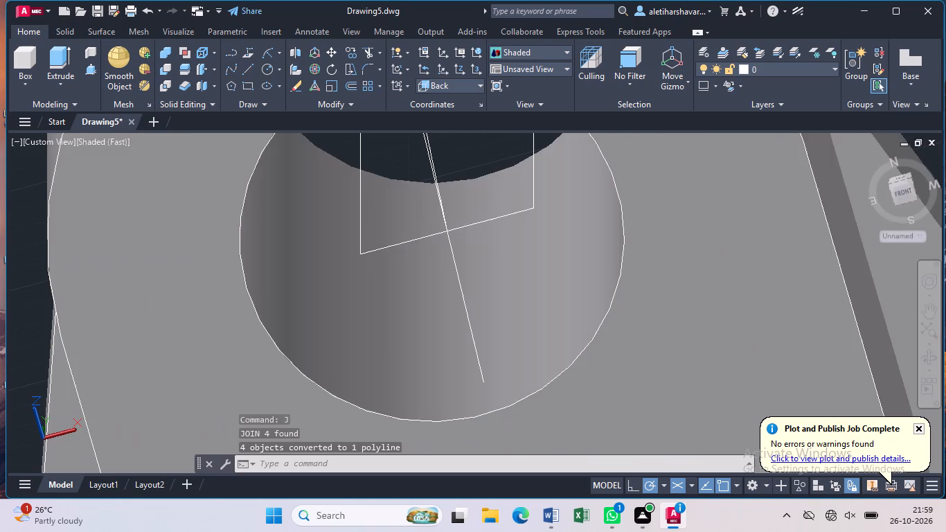
pyautogui.scroll(-2, 400, 246)
pyautogui.scroll(2, 414, 199)
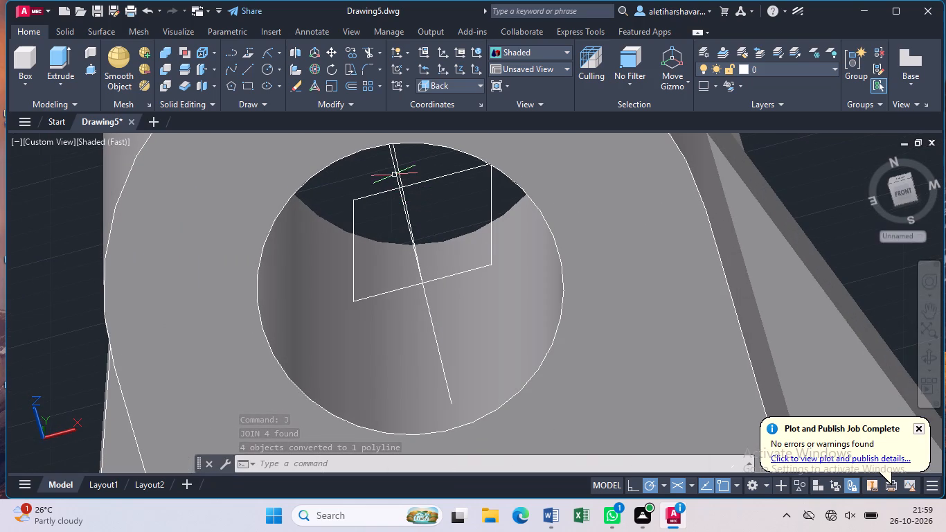
pyautogui.click(398, 161)
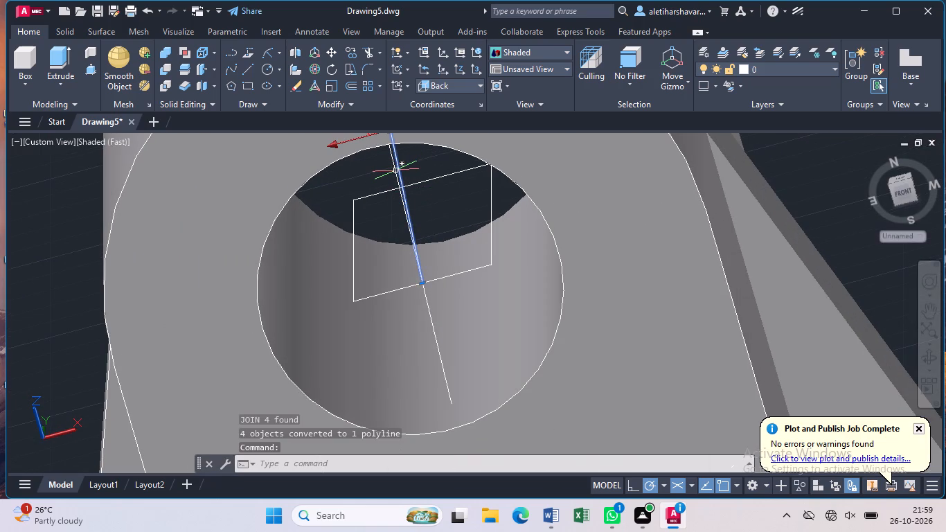
pyautogui.click(395, 170)
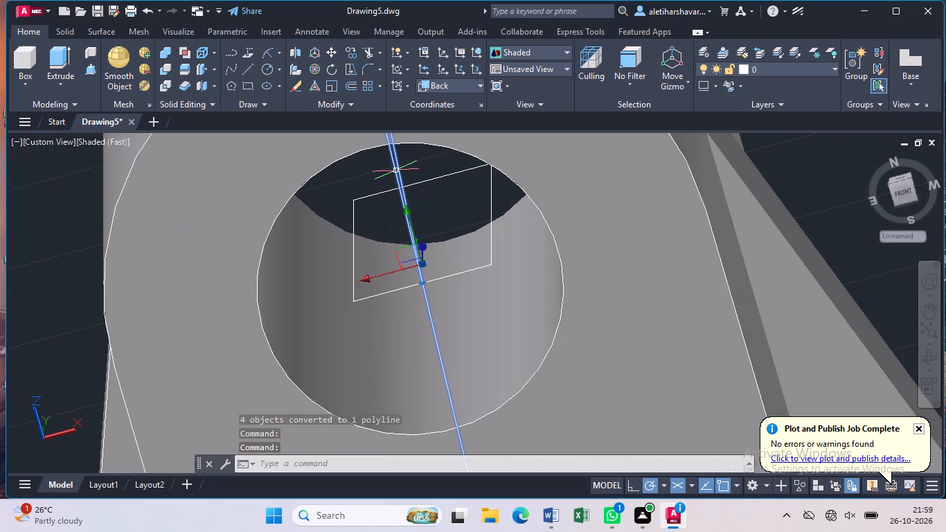
pyautogui.press('Delete')
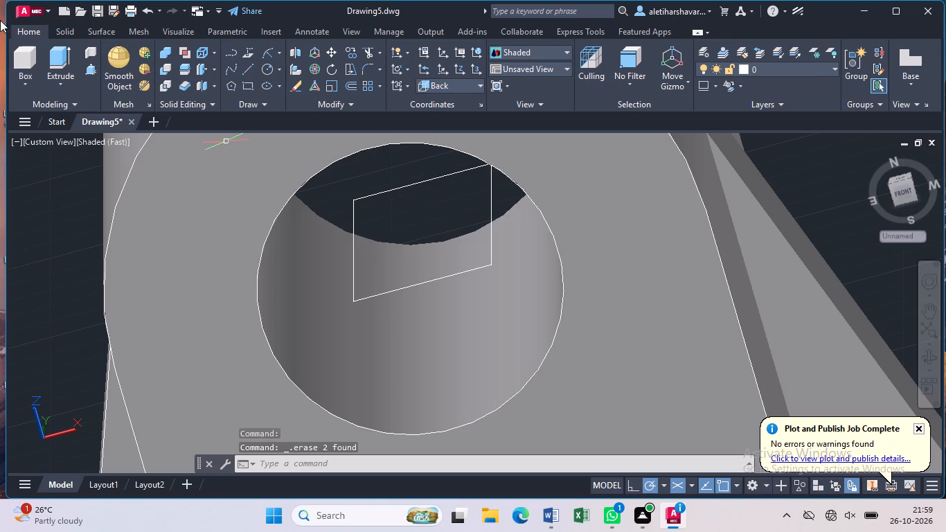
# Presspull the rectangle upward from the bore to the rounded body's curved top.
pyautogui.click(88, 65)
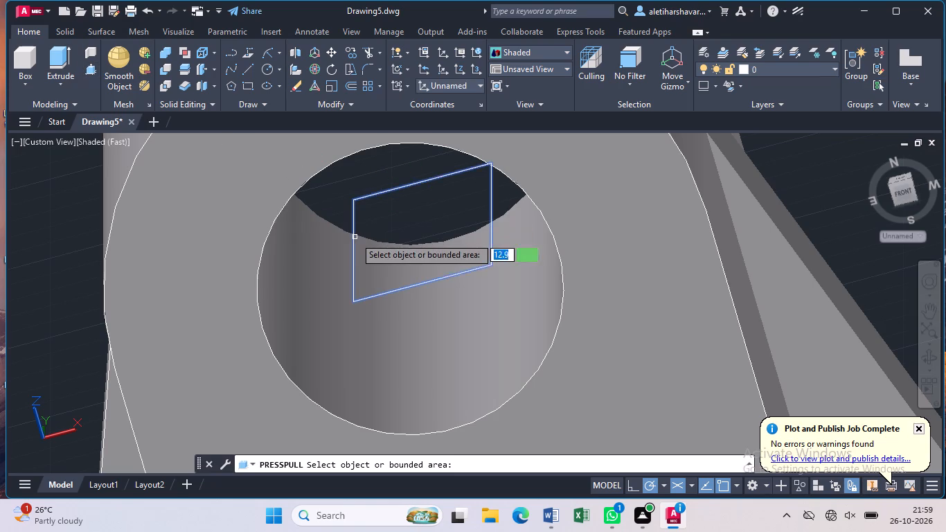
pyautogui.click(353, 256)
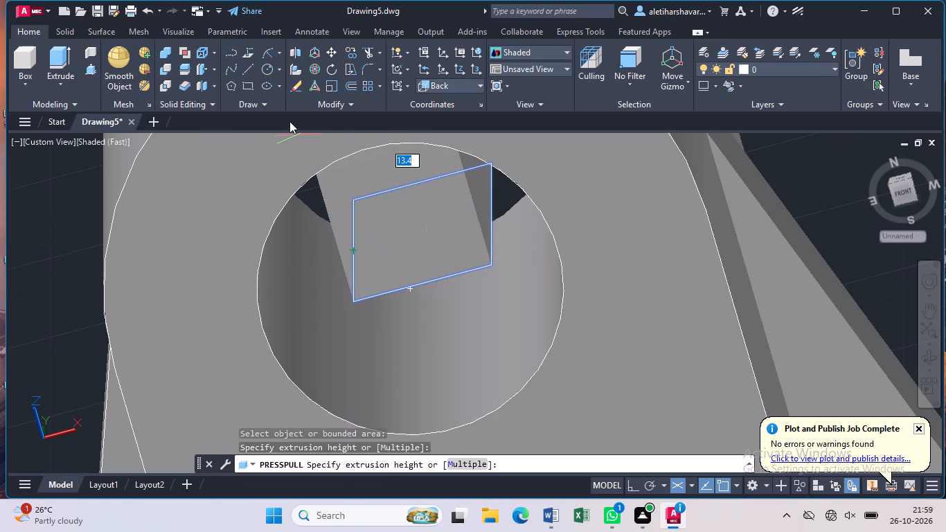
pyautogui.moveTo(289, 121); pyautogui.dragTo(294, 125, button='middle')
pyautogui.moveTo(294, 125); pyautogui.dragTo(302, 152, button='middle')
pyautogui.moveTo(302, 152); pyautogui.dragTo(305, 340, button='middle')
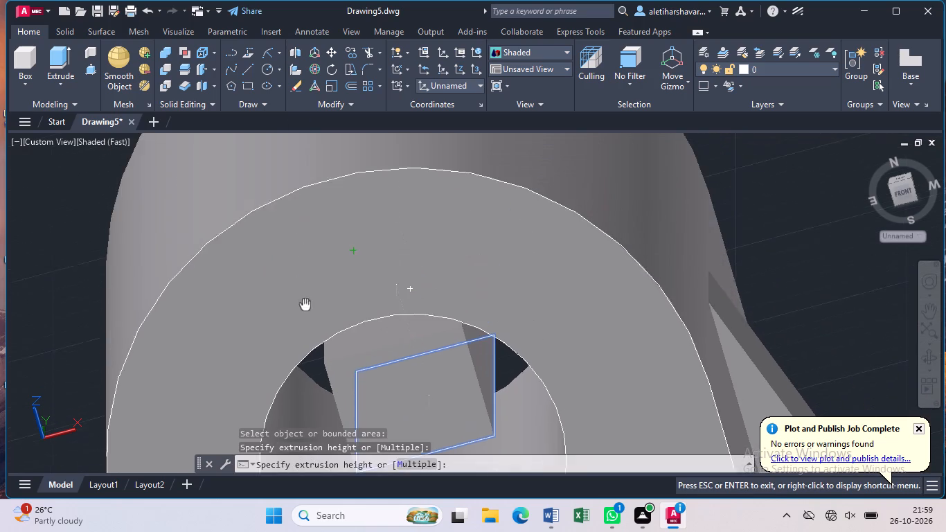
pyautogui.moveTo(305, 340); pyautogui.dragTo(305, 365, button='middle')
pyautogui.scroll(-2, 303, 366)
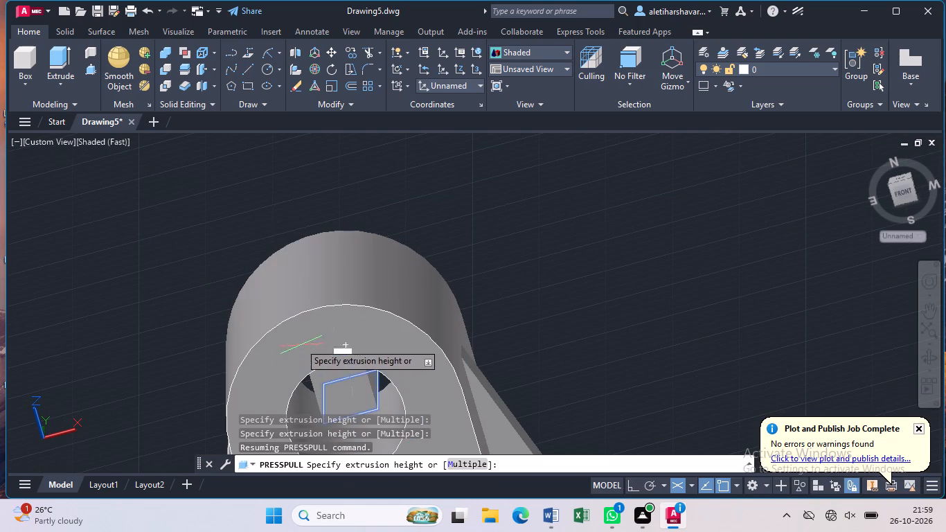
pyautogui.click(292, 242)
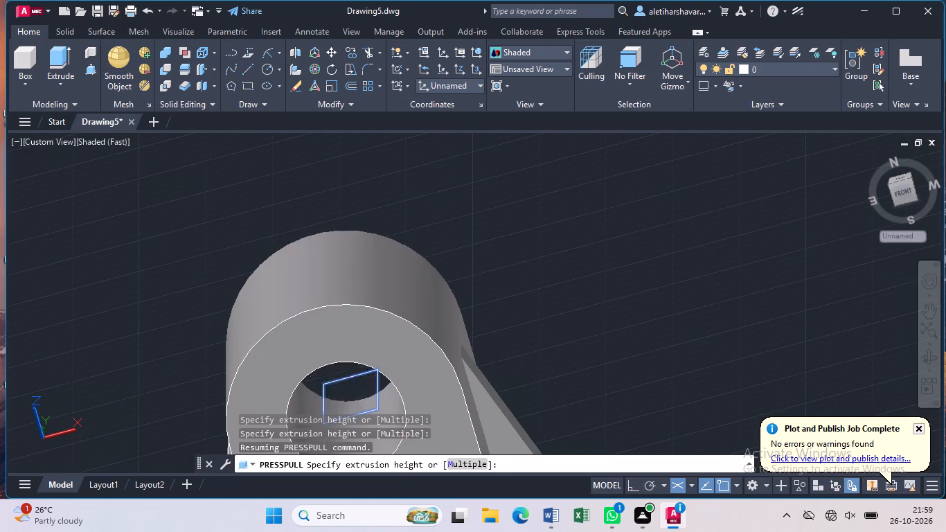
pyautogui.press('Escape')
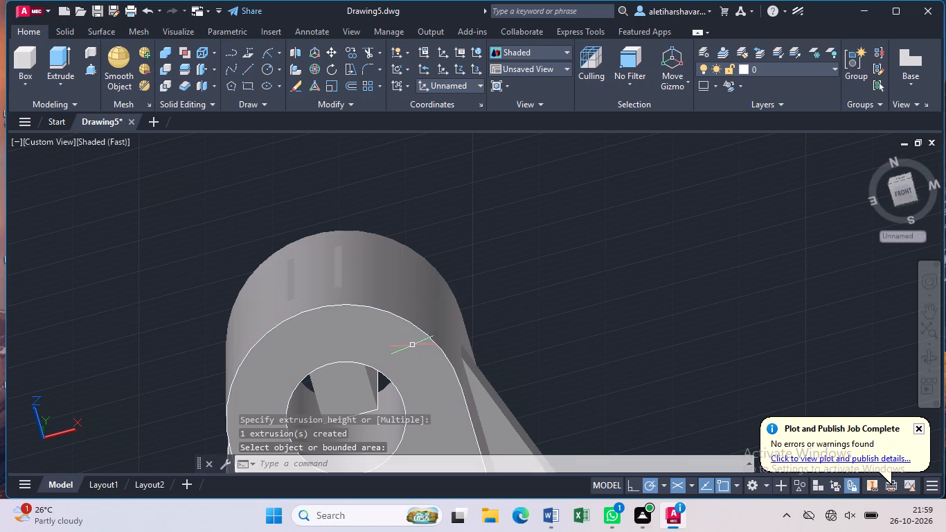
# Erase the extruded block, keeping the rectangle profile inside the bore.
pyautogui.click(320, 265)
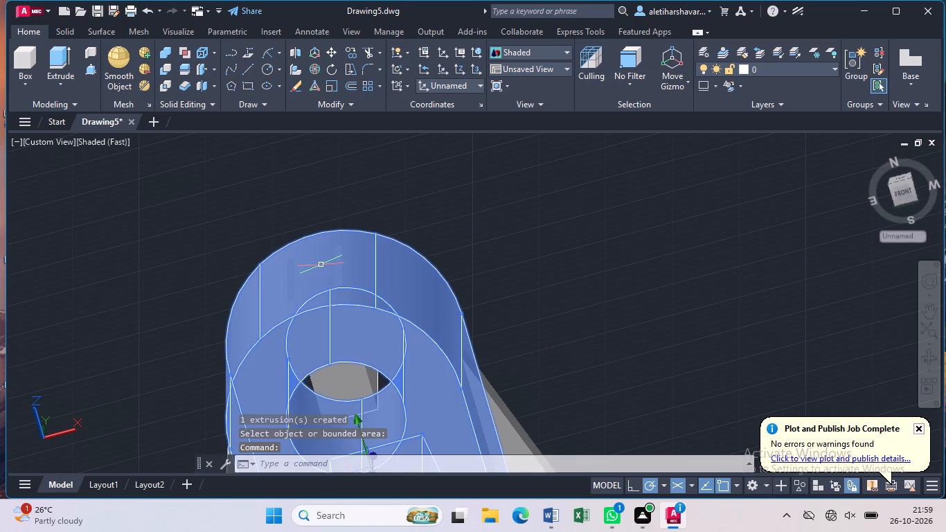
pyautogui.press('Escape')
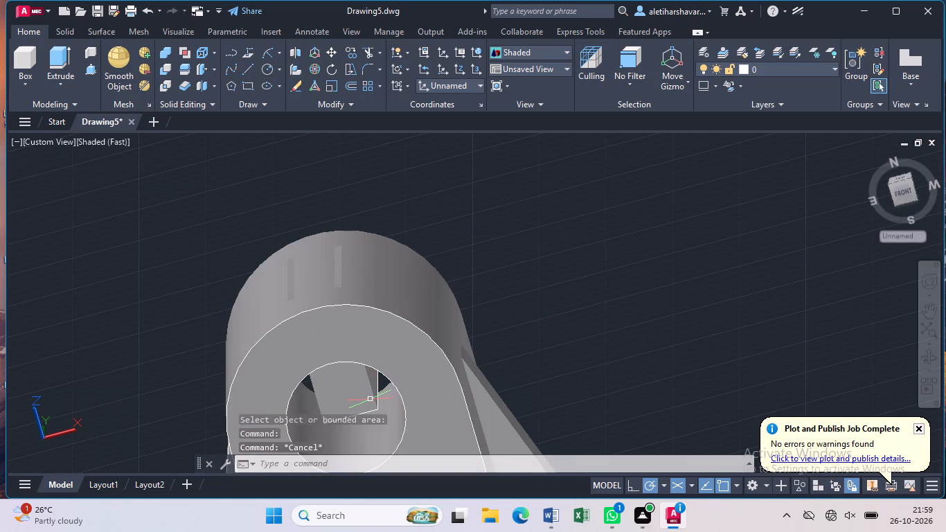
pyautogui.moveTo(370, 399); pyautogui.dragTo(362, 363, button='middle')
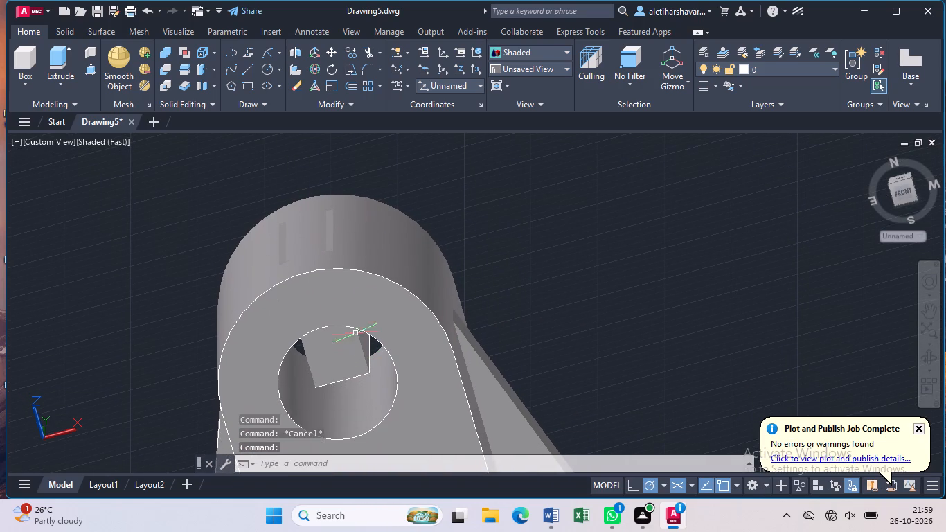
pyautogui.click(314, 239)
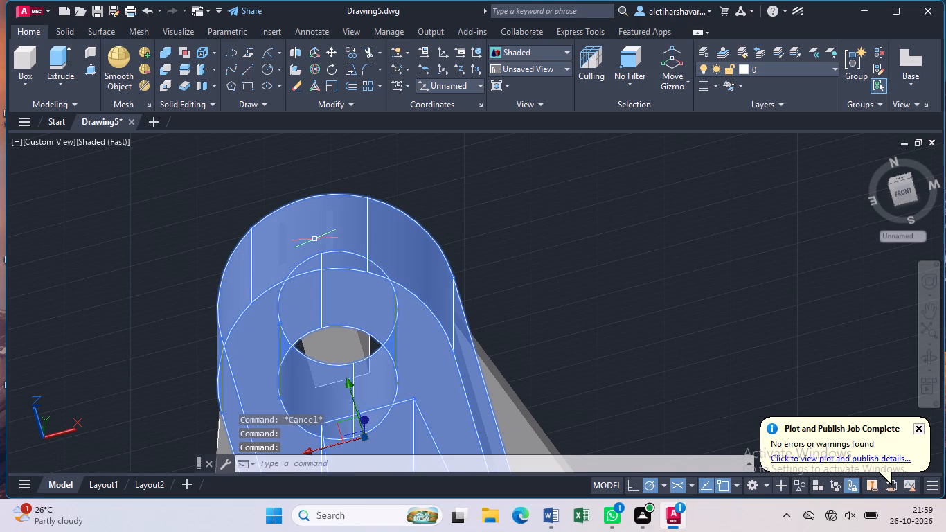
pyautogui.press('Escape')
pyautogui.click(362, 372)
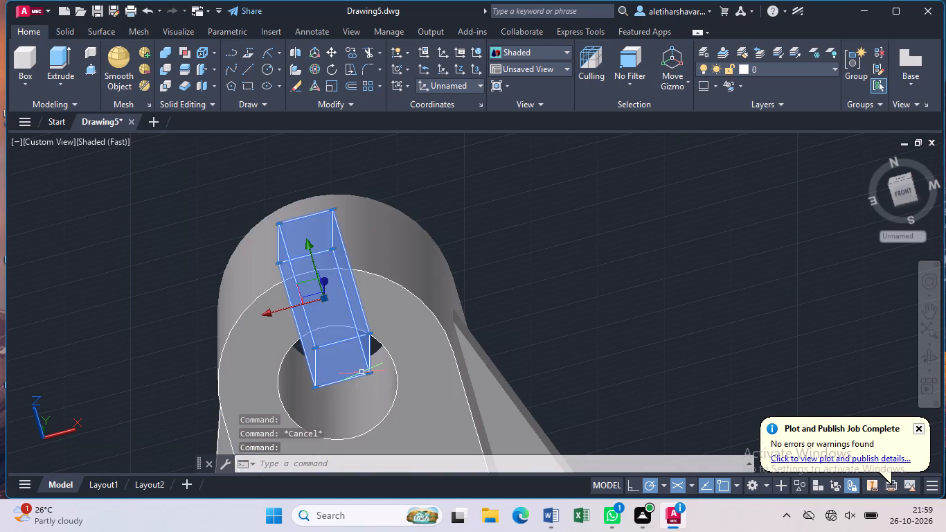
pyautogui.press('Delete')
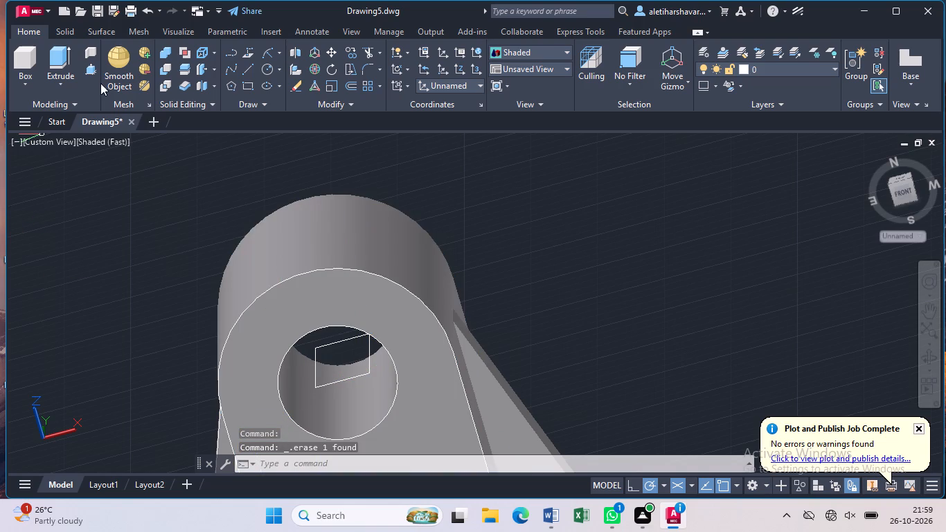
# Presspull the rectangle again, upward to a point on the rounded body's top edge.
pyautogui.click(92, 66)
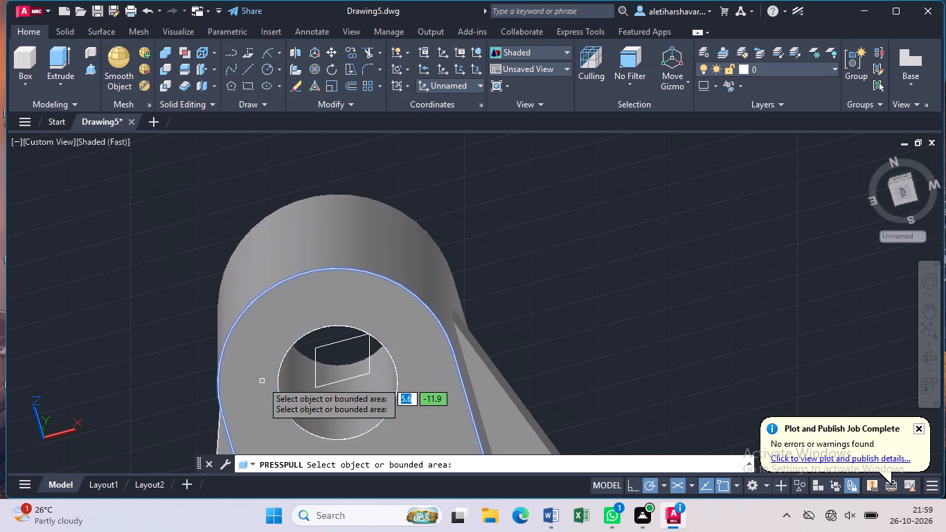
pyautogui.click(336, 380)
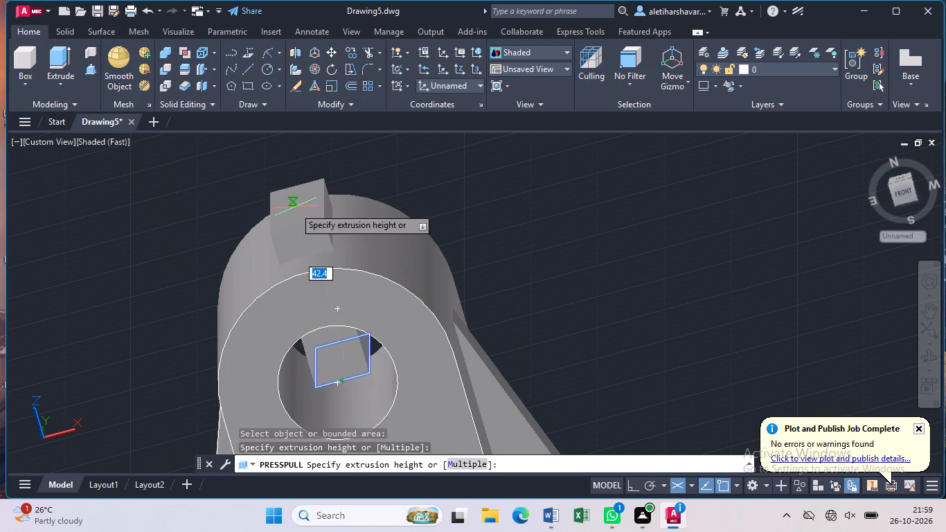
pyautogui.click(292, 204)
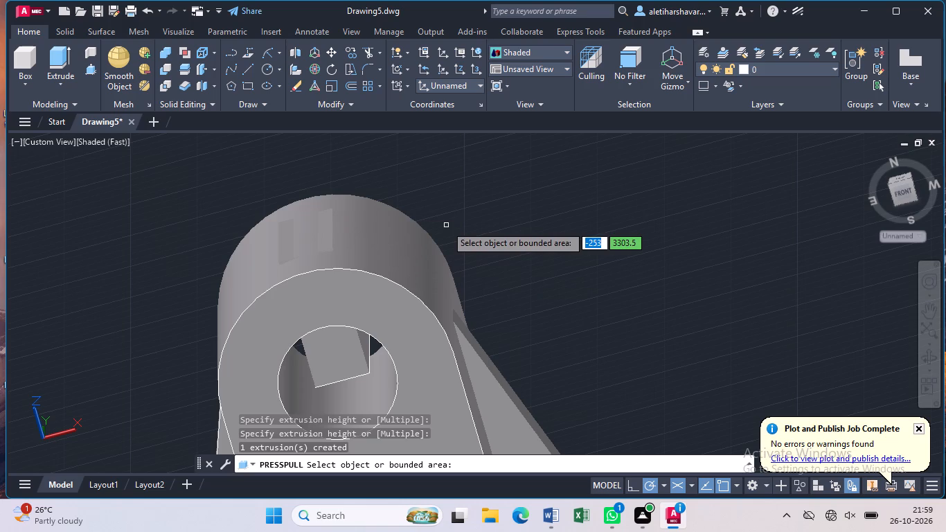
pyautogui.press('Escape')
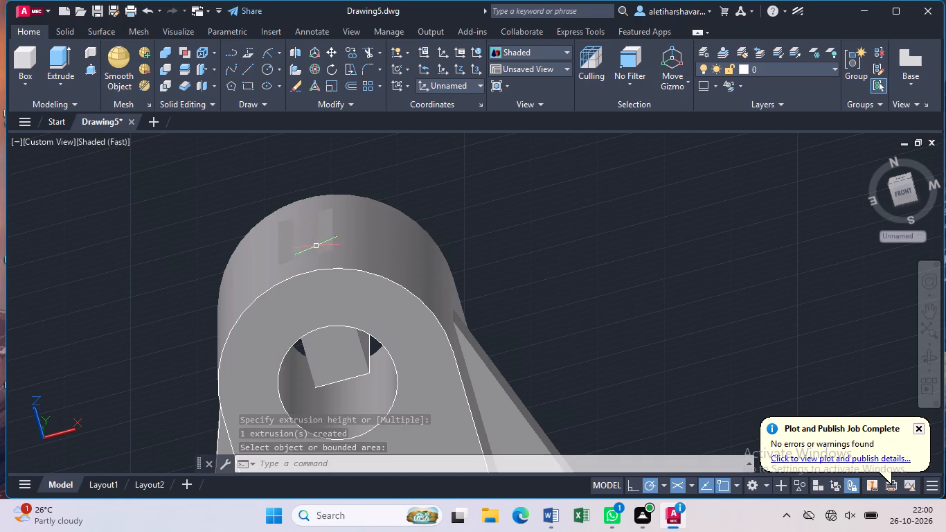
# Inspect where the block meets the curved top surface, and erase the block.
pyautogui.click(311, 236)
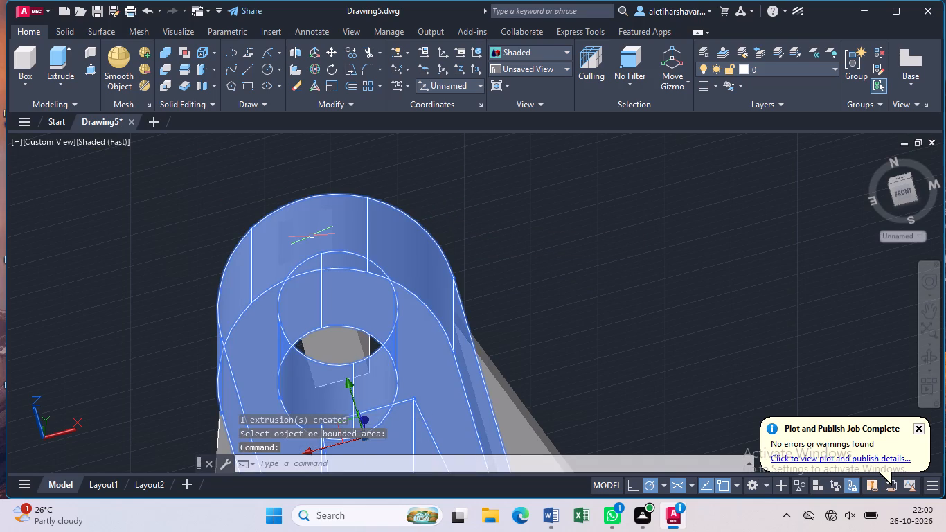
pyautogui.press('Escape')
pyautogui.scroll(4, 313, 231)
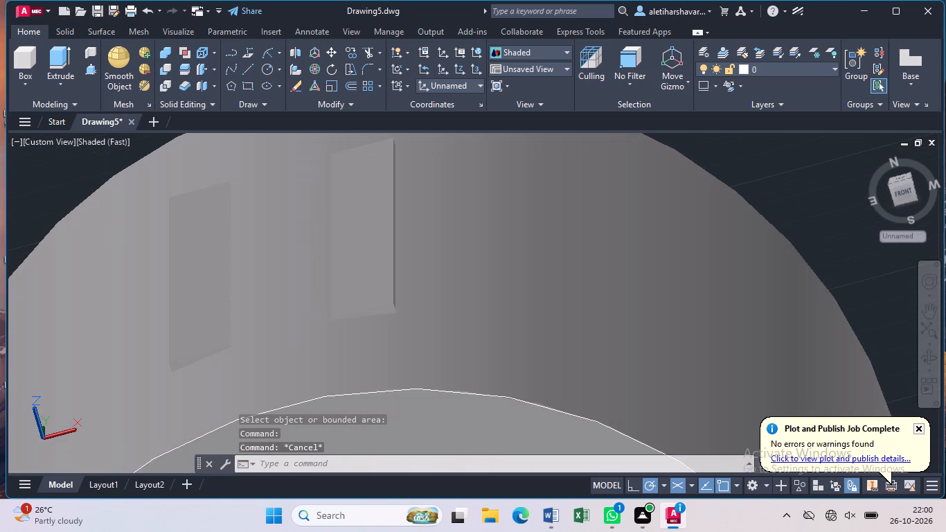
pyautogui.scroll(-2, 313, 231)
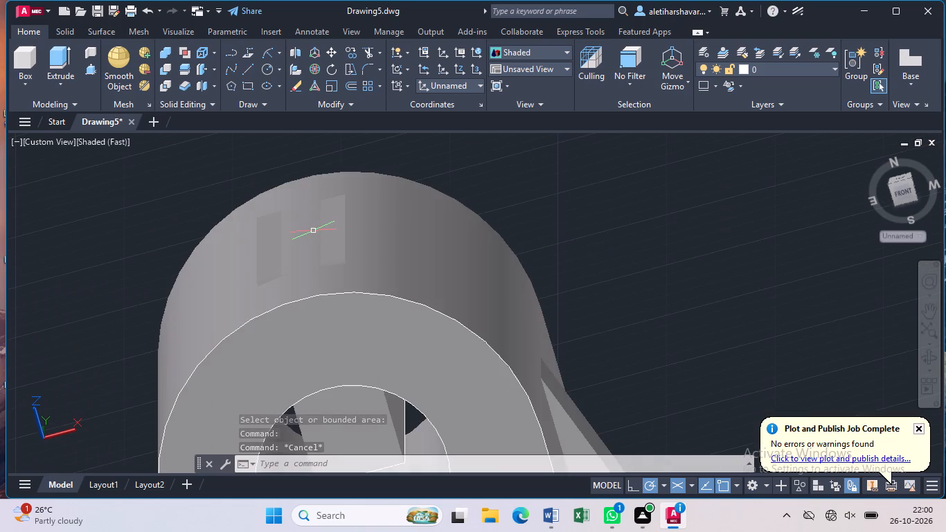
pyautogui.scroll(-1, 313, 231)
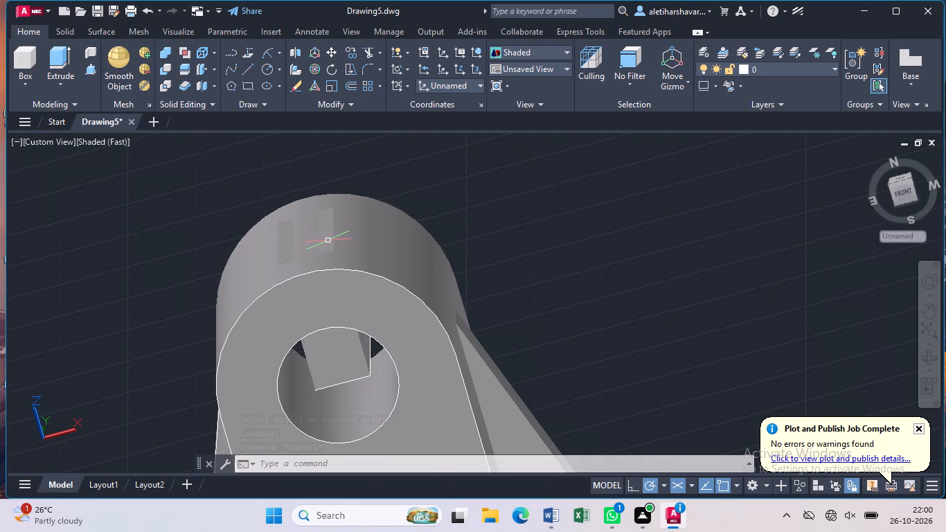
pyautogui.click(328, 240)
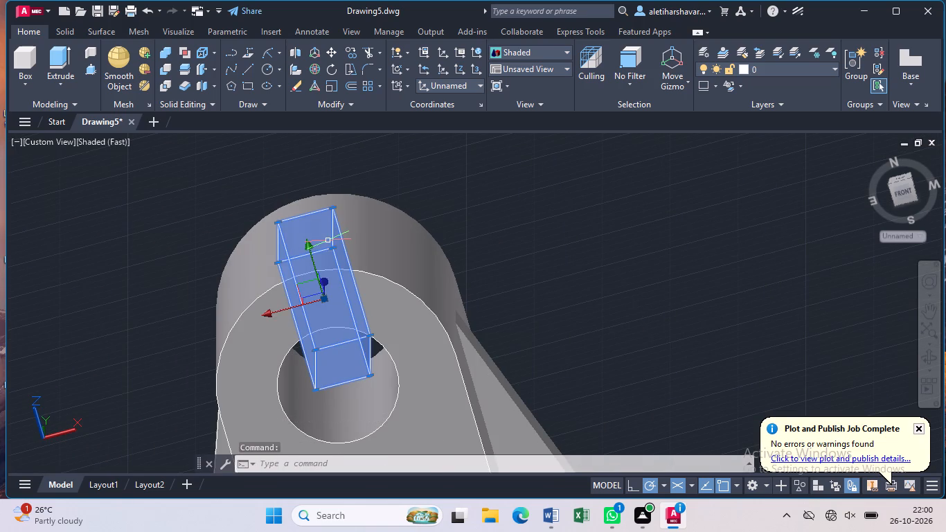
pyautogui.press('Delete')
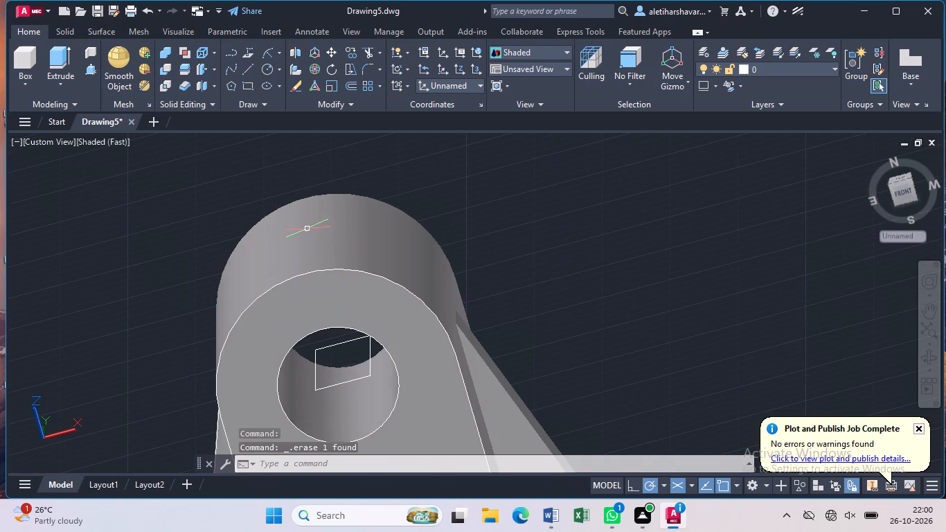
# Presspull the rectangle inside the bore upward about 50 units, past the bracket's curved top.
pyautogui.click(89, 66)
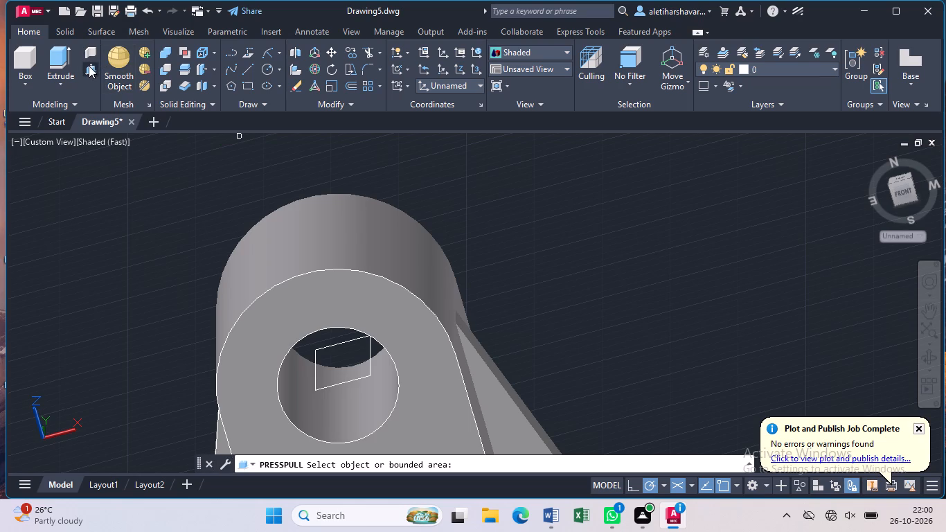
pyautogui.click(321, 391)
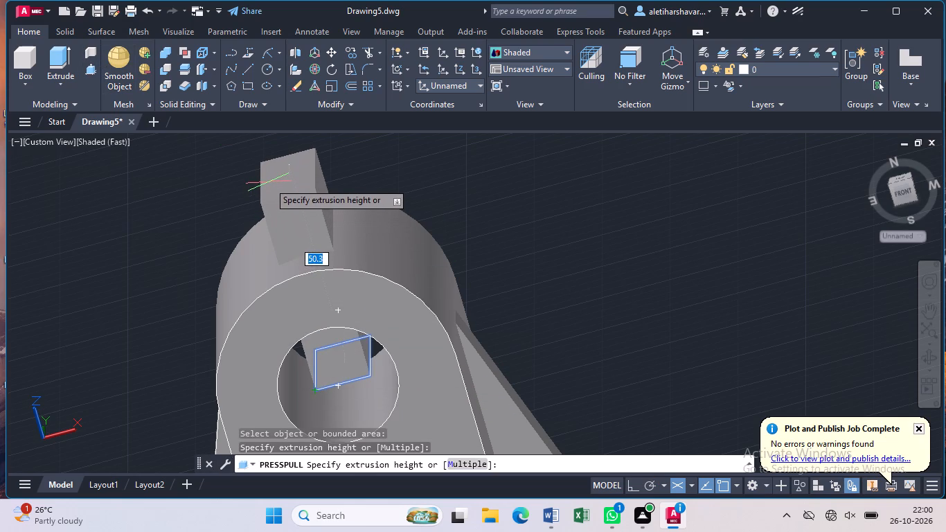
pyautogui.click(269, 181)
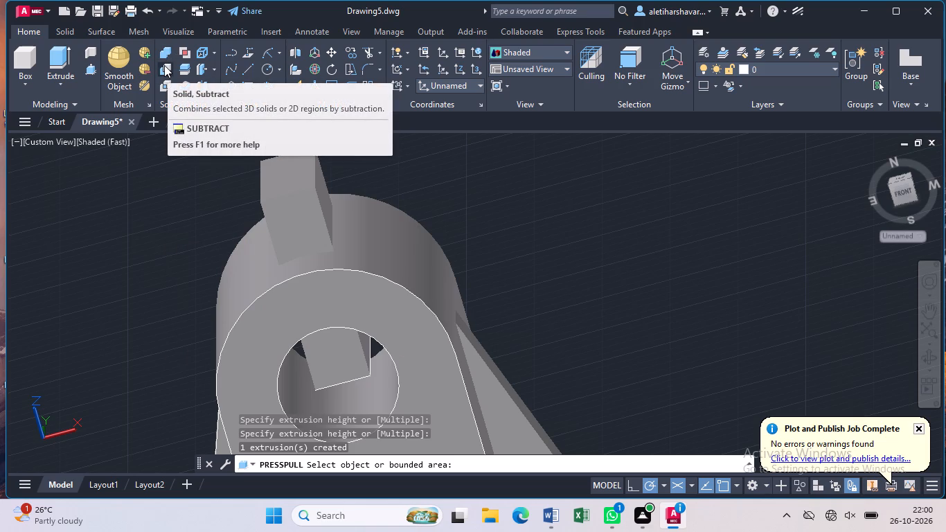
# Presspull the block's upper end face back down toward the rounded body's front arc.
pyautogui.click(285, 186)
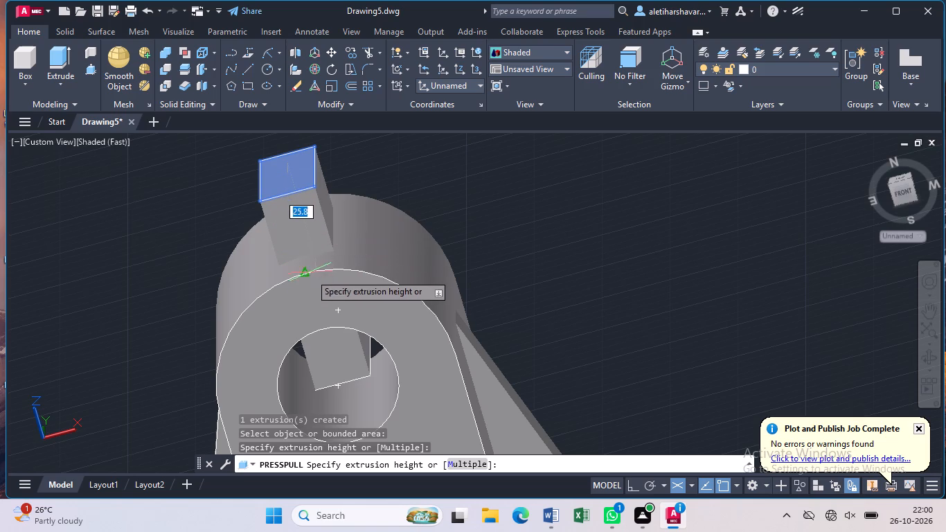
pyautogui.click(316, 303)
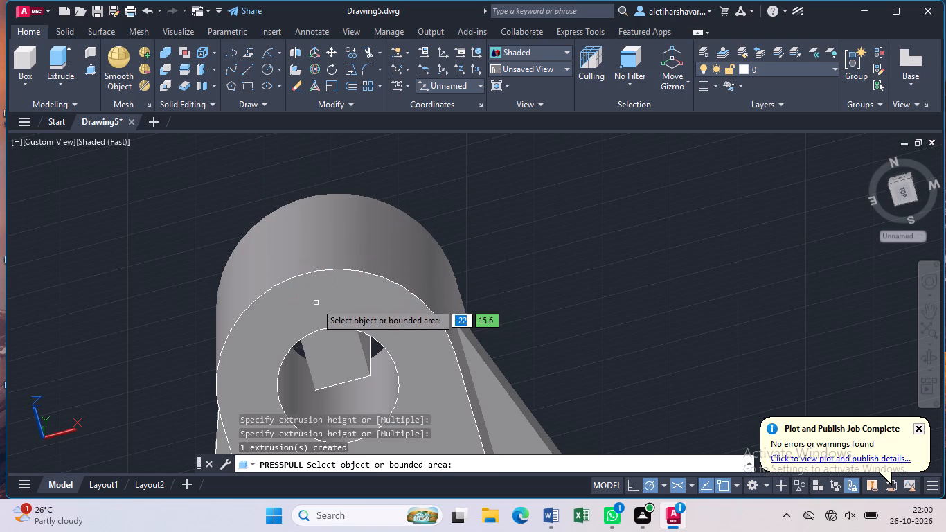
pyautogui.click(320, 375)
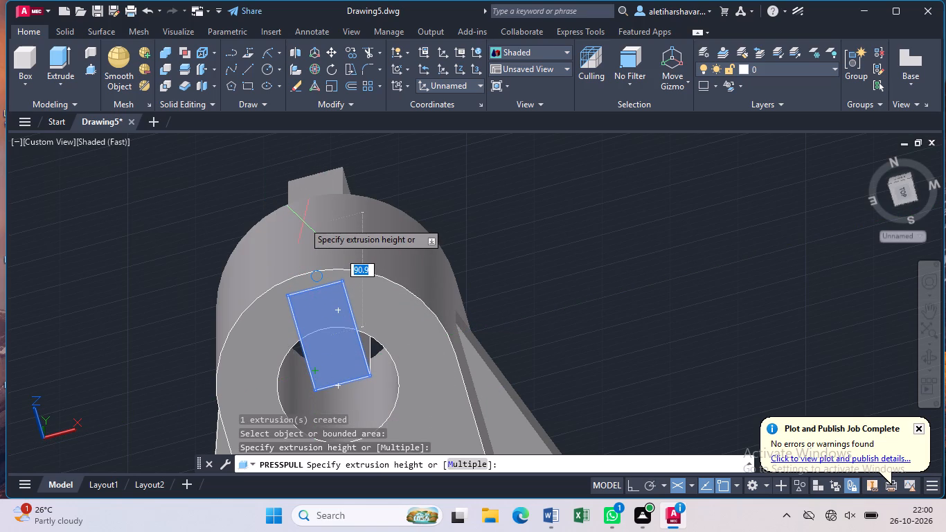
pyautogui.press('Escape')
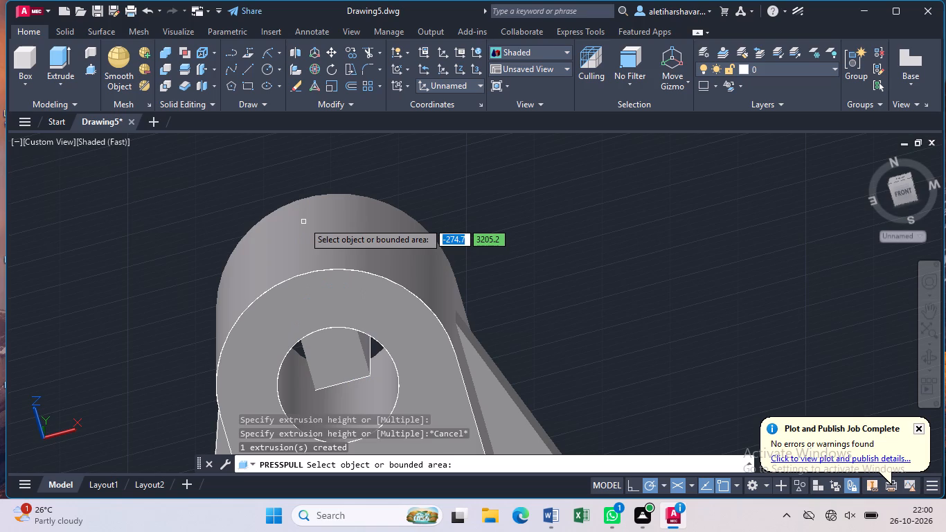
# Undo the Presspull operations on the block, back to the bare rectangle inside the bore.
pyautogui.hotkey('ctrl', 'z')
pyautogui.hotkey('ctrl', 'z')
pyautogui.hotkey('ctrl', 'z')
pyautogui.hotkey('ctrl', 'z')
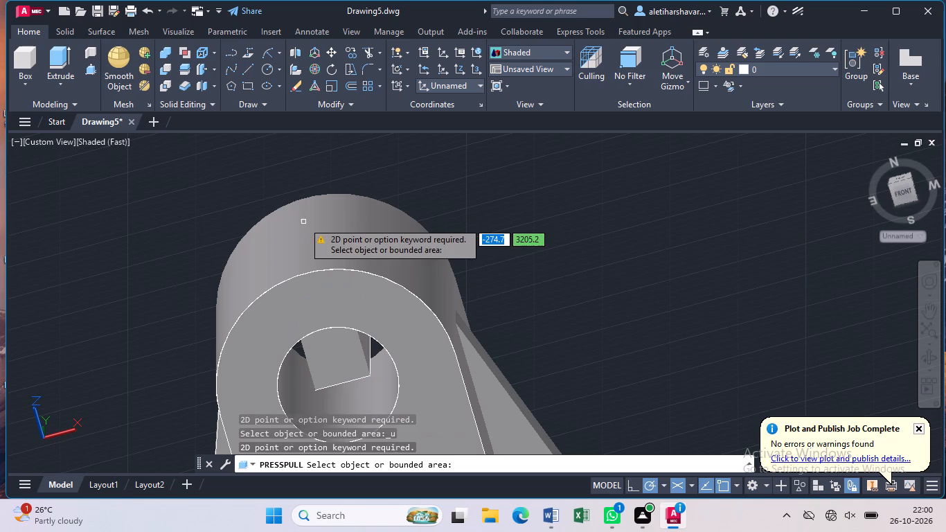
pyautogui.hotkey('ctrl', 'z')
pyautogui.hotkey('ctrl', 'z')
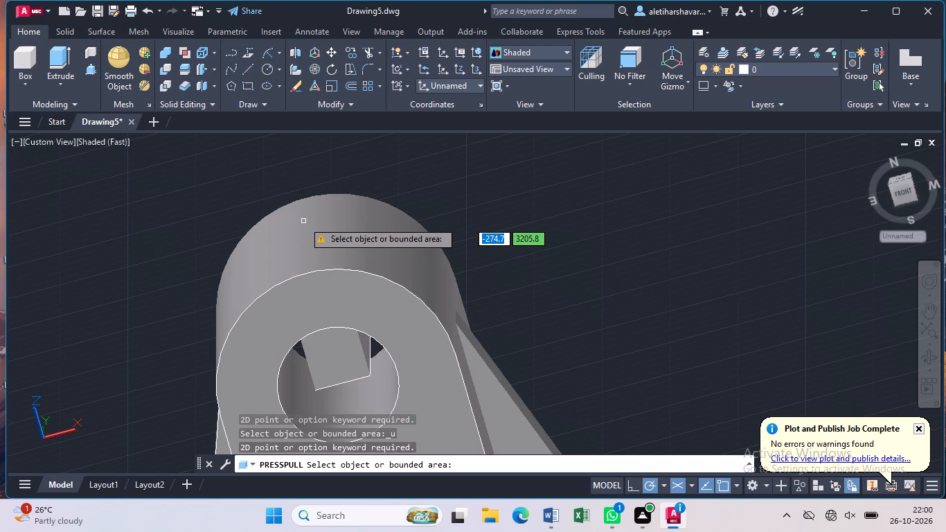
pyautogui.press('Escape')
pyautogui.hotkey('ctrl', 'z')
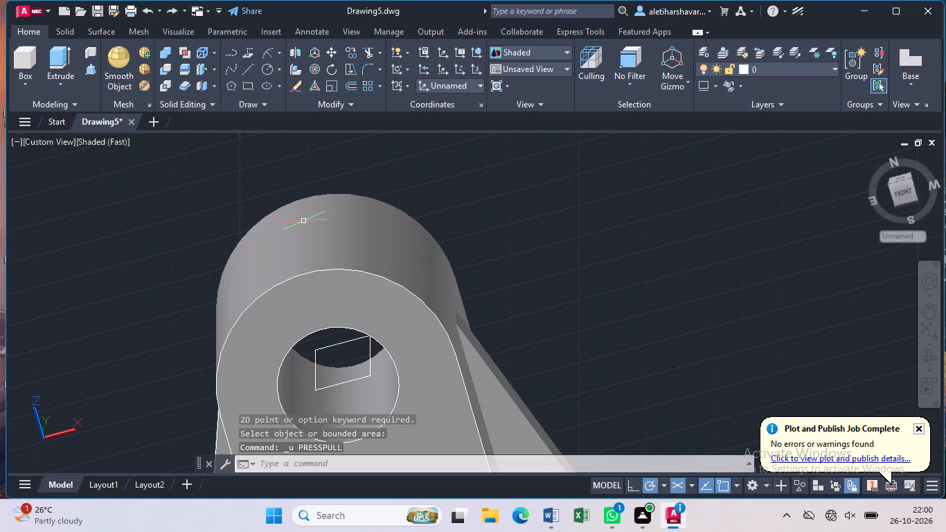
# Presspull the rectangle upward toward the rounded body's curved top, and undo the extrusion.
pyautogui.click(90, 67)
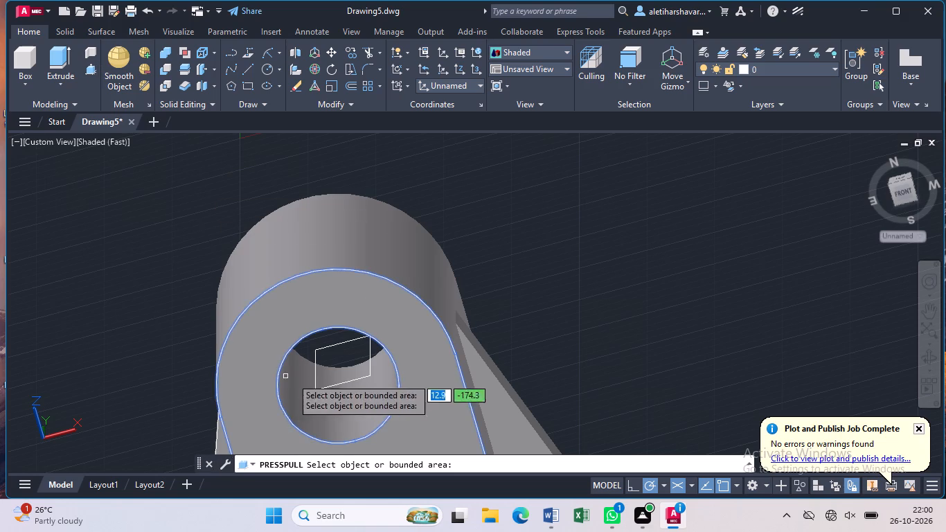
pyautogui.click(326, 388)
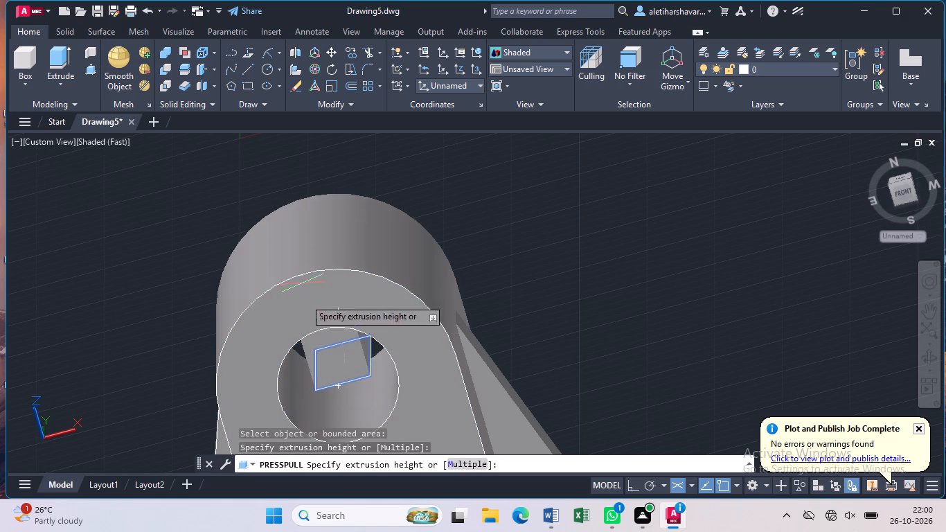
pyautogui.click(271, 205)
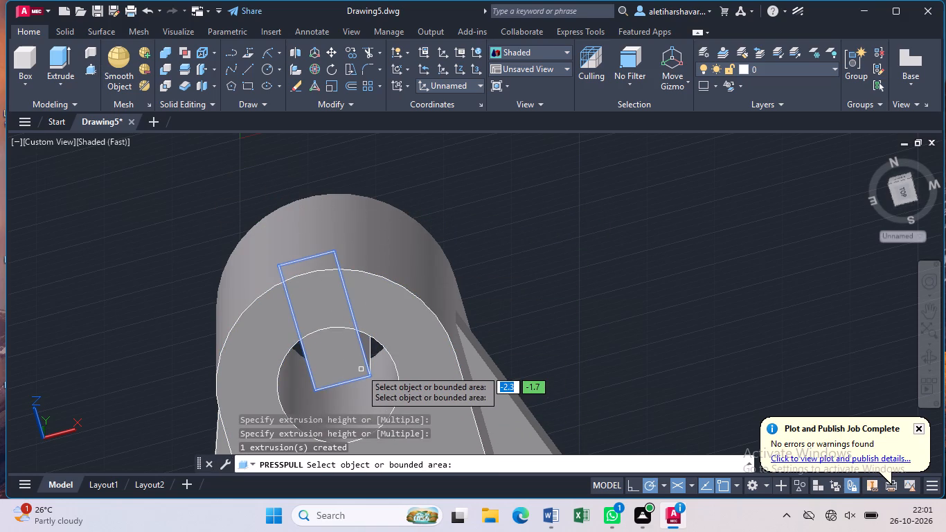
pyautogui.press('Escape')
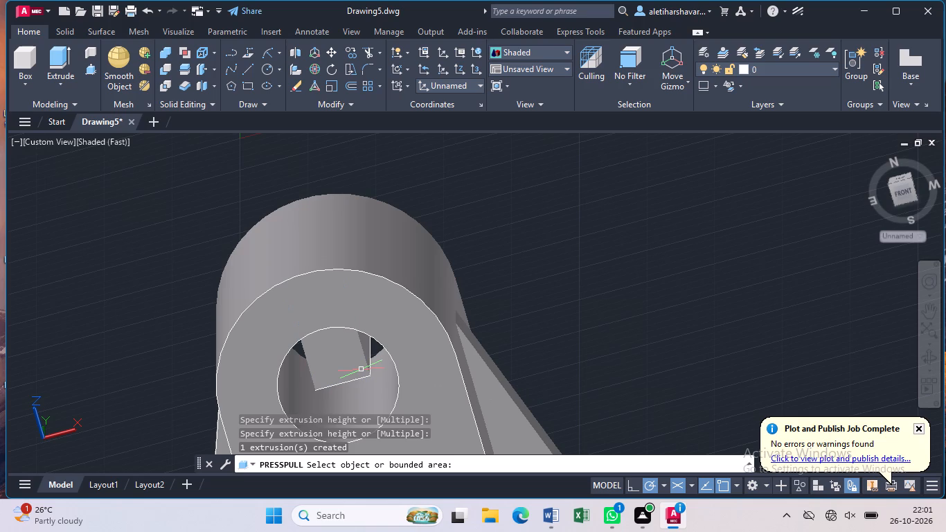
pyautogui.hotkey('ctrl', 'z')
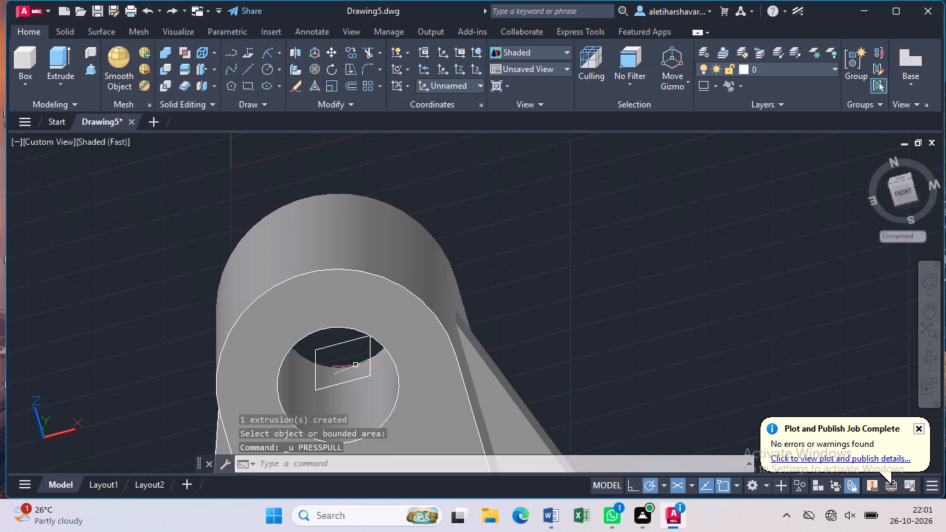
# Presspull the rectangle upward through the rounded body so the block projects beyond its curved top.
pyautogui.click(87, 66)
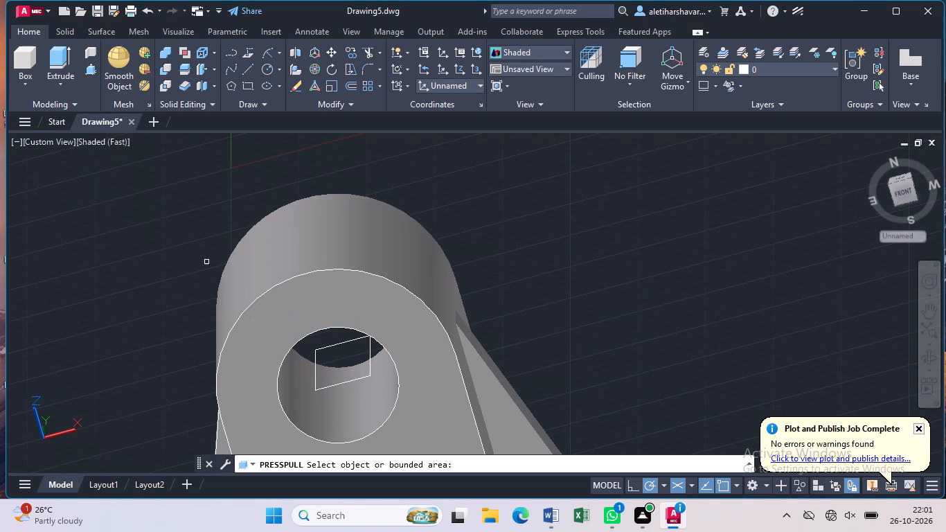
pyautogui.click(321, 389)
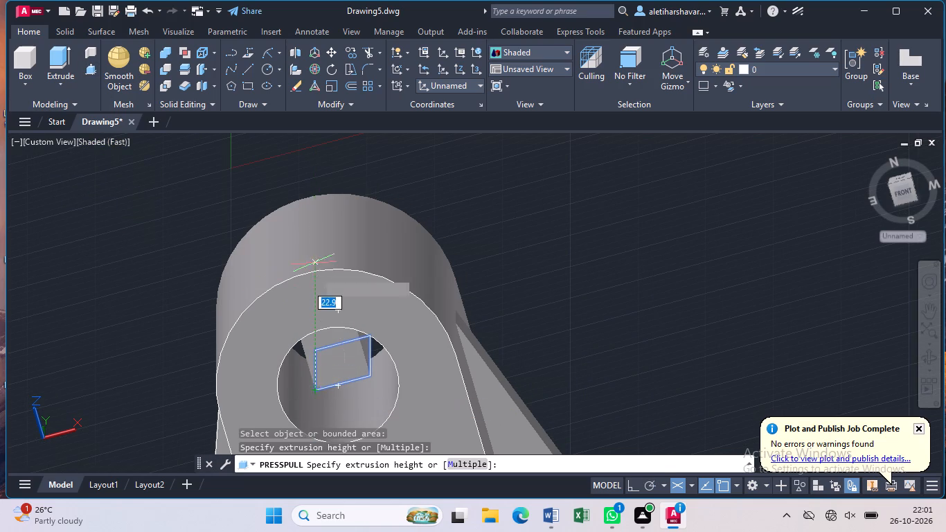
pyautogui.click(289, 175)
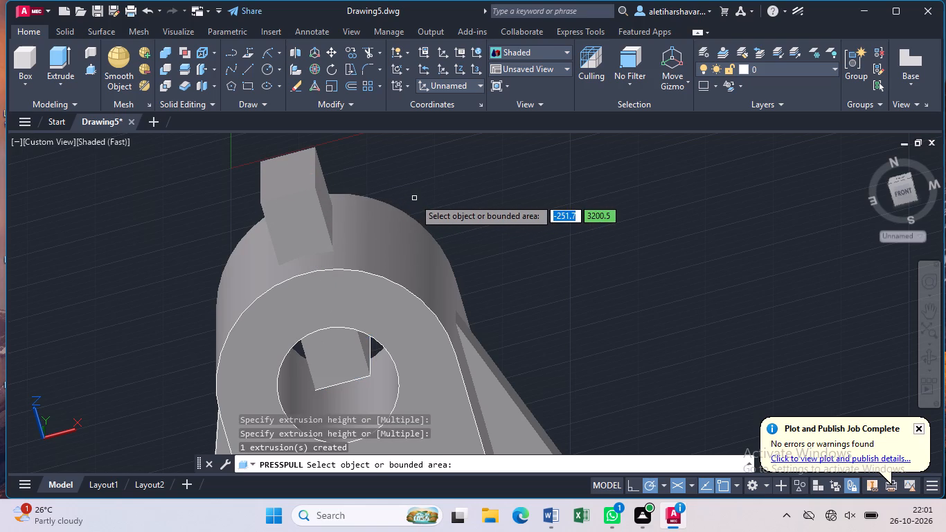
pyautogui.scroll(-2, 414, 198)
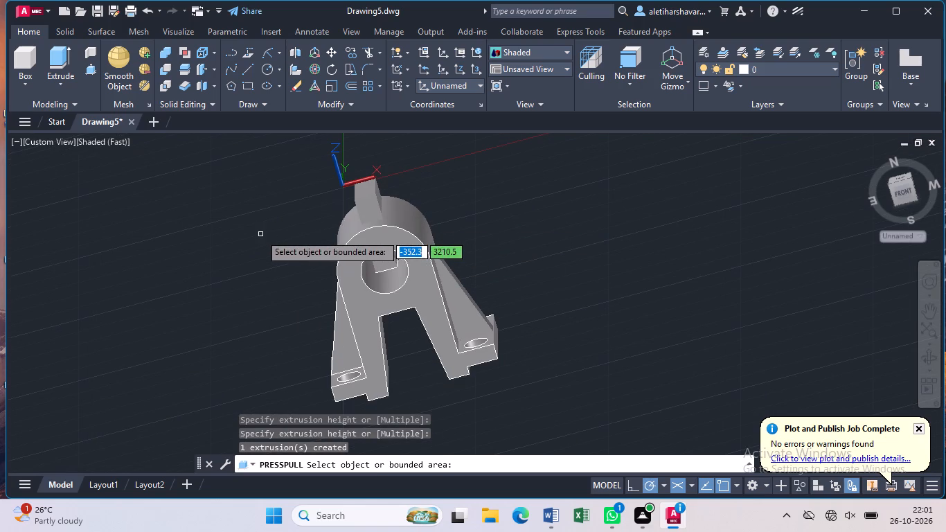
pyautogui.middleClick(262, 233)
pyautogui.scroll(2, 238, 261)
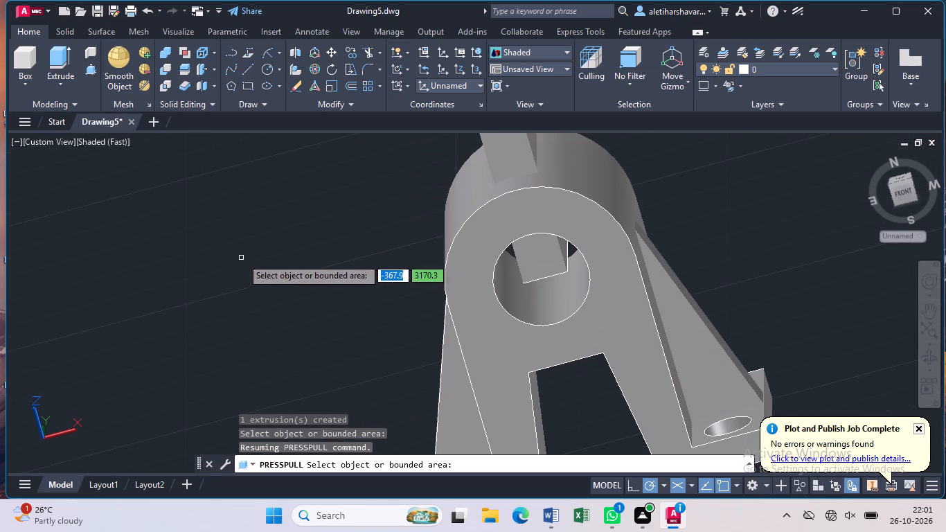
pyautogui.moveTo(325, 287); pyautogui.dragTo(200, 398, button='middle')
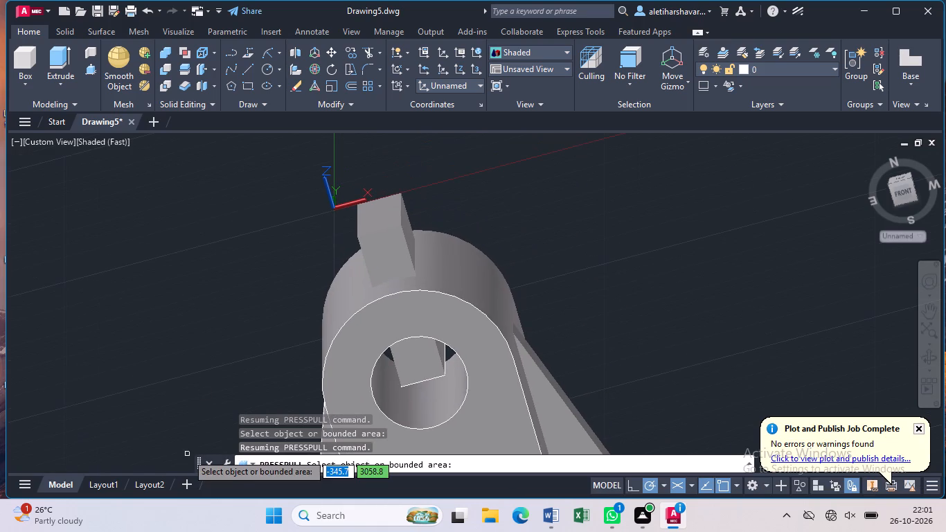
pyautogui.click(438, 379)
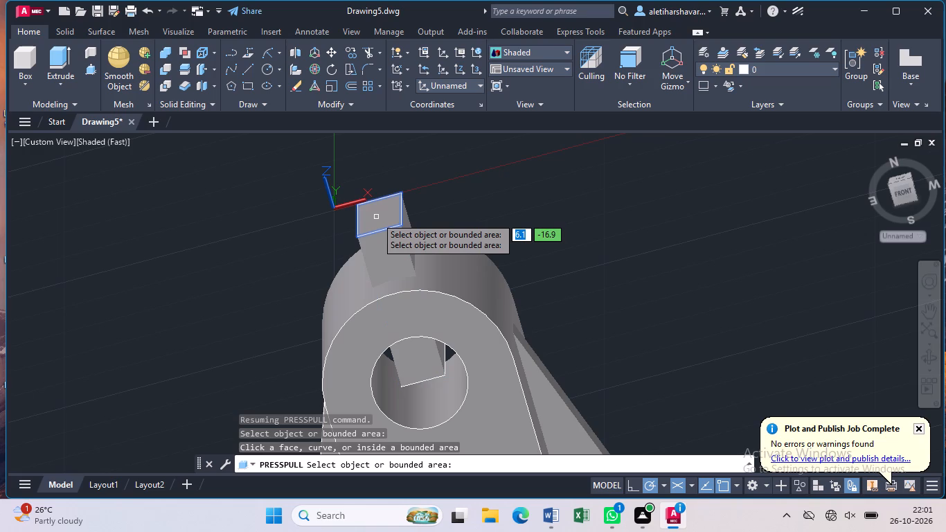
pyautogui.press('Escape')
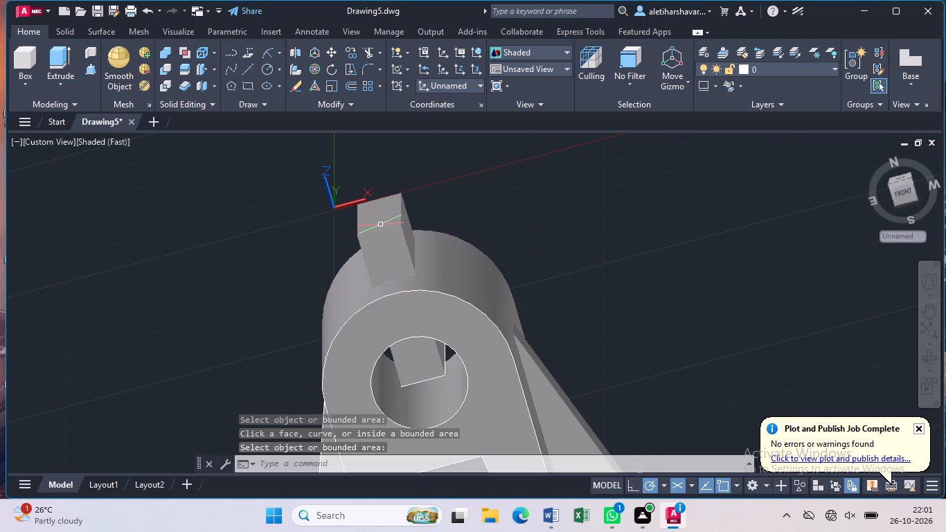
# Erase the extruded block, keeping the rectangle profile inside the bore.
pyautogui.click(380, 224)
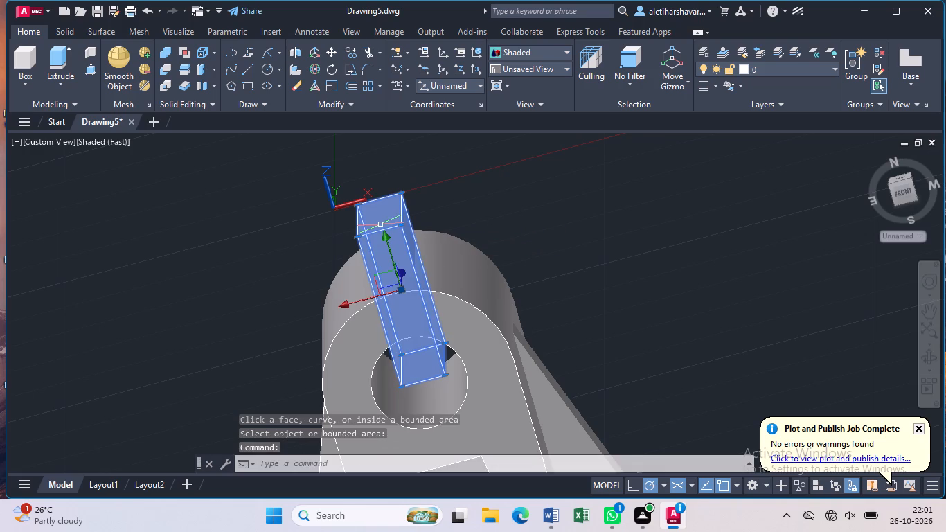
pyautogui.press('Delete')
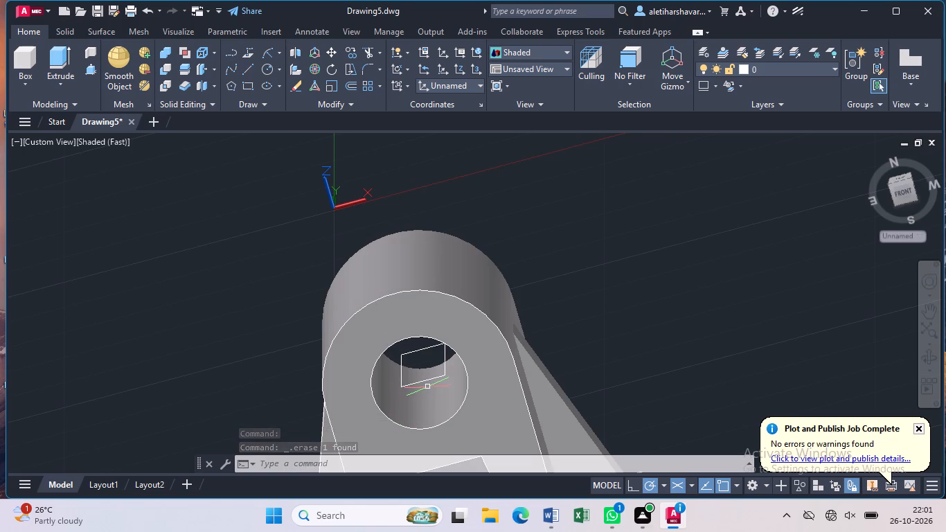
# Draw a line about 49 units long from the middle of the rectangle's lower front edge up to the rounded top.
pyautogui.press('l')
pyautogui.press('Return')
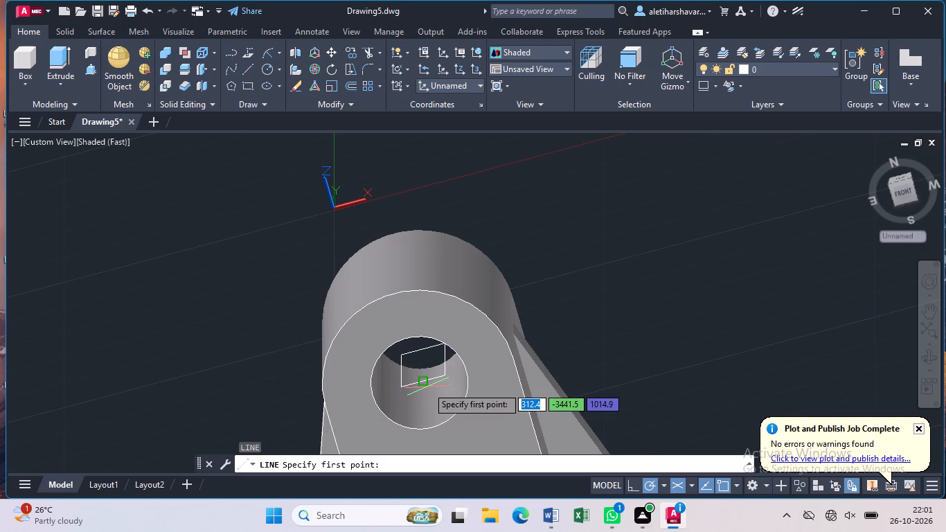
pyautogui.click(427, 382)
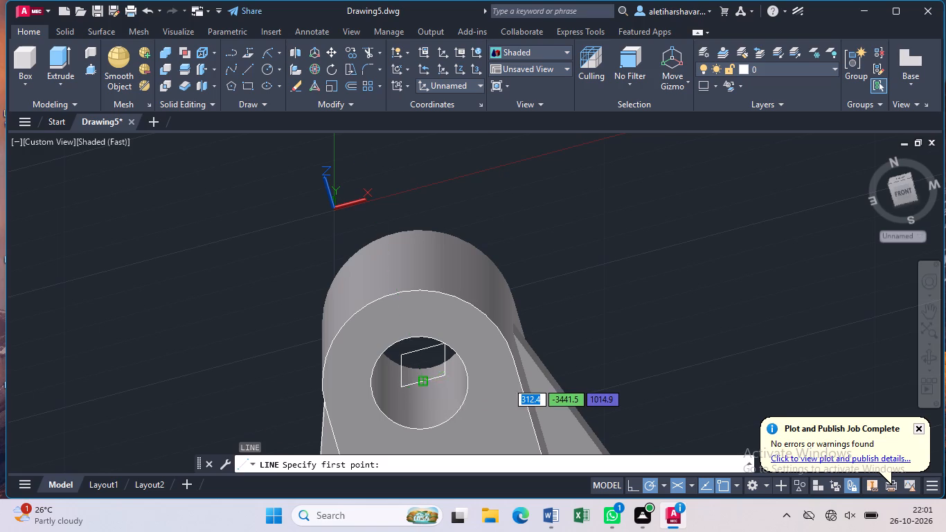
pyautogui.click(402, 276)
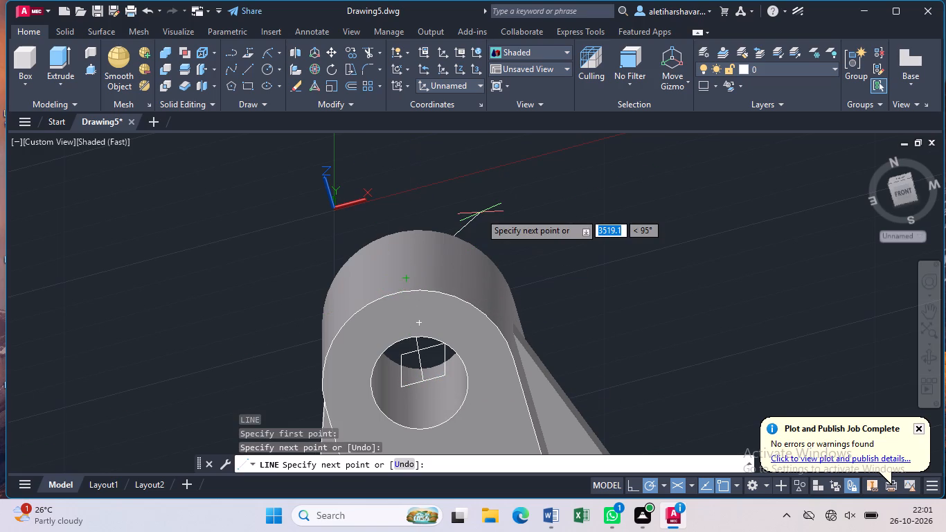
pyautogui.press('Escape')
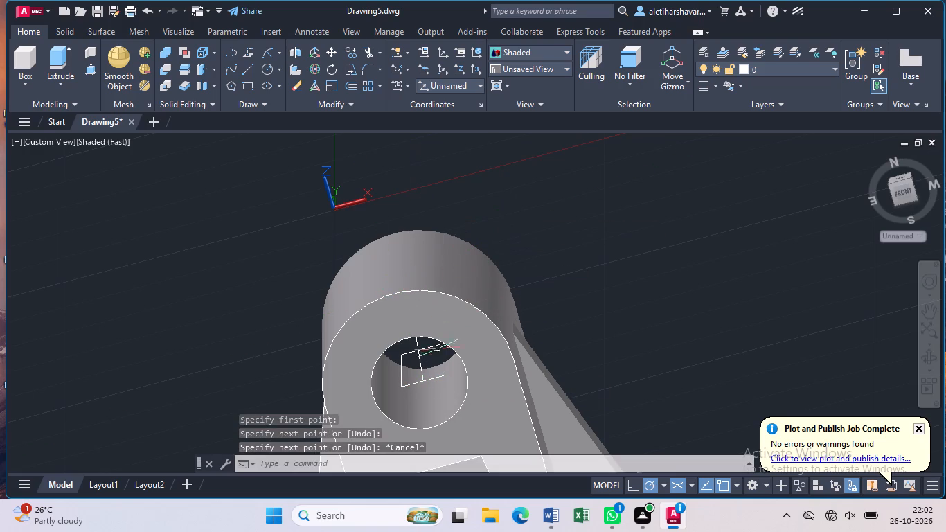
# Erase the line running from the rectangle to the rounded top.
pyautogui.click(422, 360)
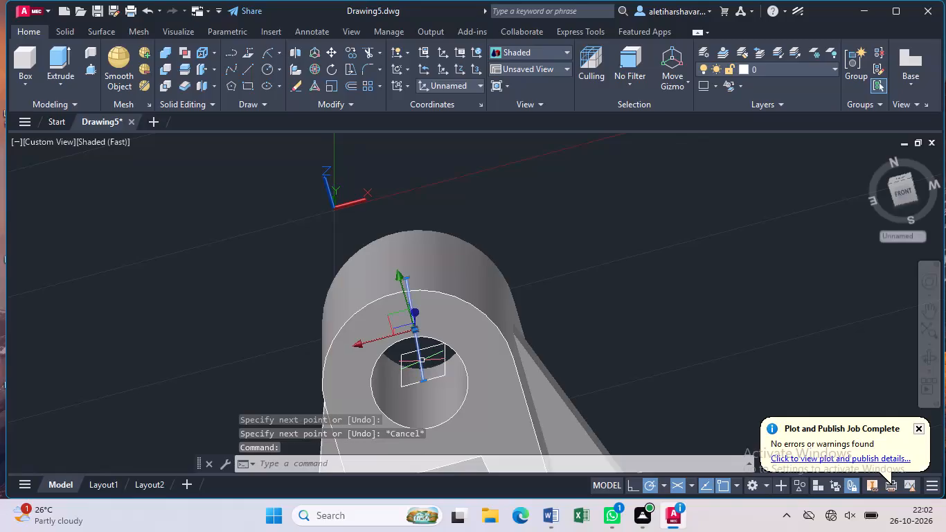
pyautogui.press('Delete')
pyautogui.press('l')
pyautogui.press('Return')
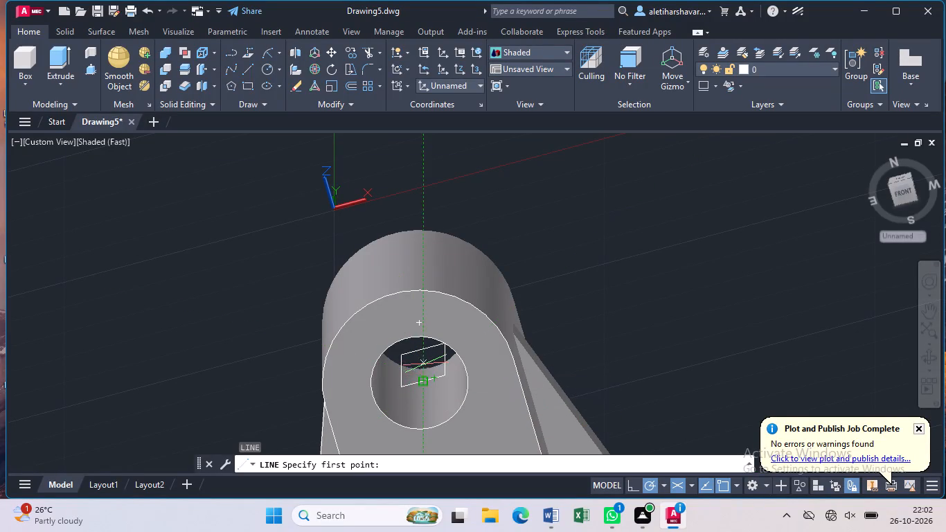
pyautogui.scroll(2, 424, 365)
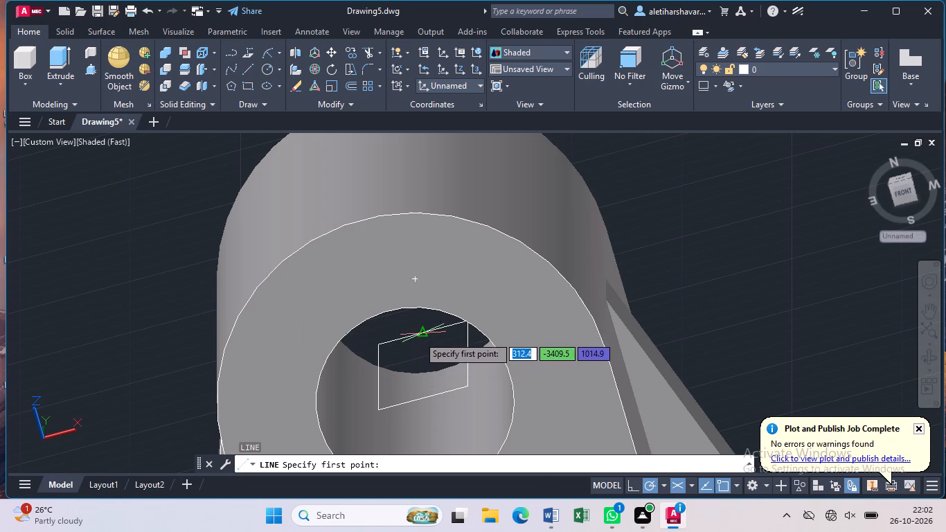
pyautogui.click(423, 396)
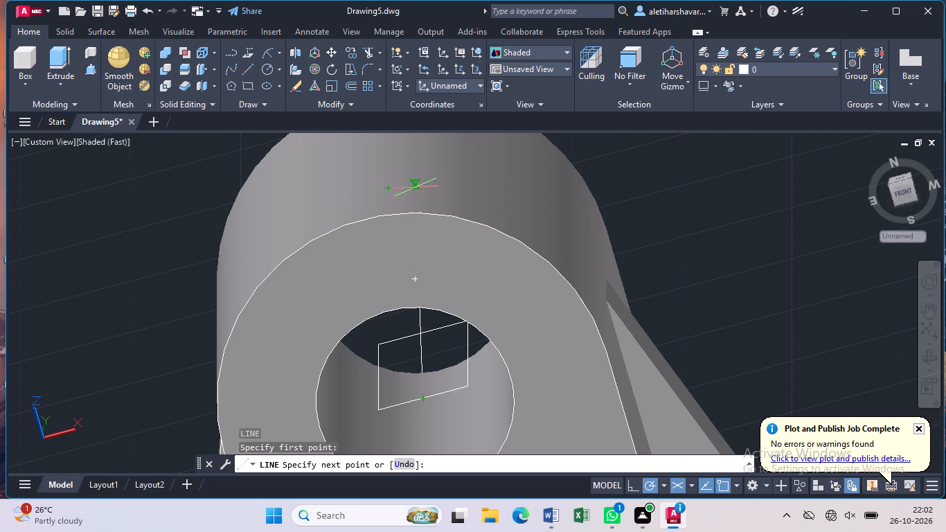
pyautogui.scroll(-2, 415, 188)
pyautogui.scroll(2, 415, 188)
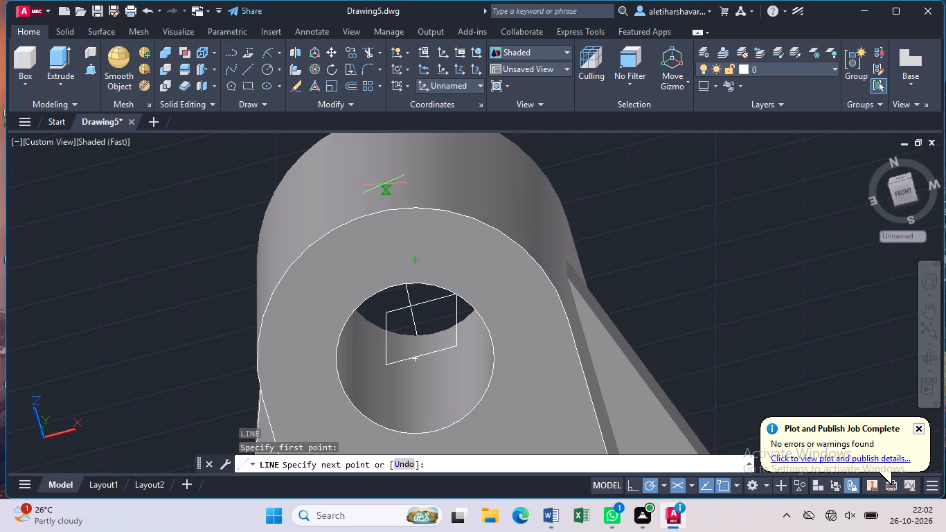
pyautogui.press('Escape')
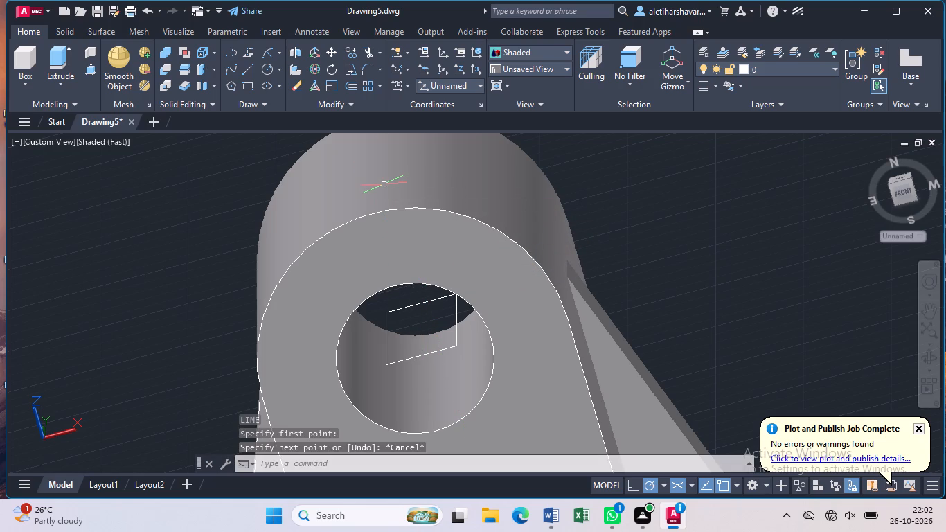
# Erase the rectangle profile inside the bore together with the leftover segment on its lower front edge.
pyautogui.click(425, 355)
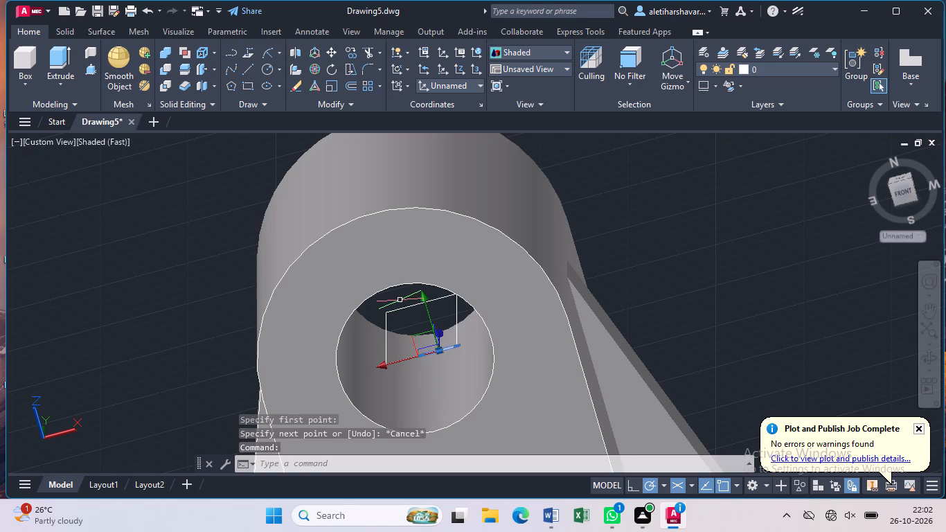
pyautogui.click(401, 307)
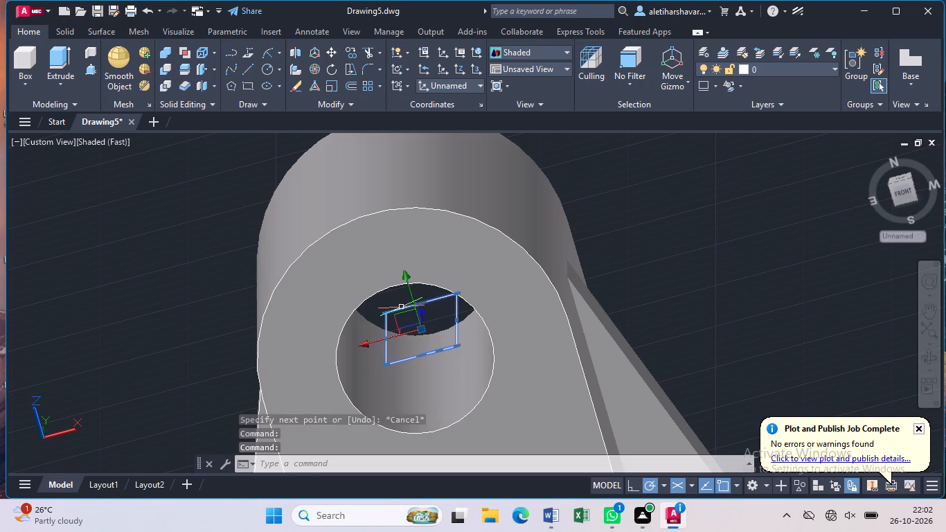
pyautogui.press('Delete')
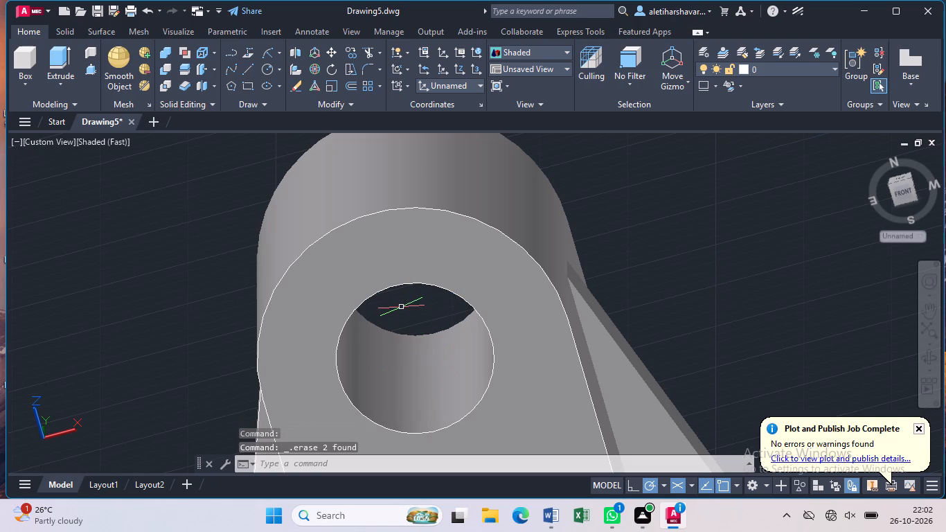
# Show the bracket in the Back view with the 2D Wireframe visual style.
pyautogui.scroll(-2, 401, 307)
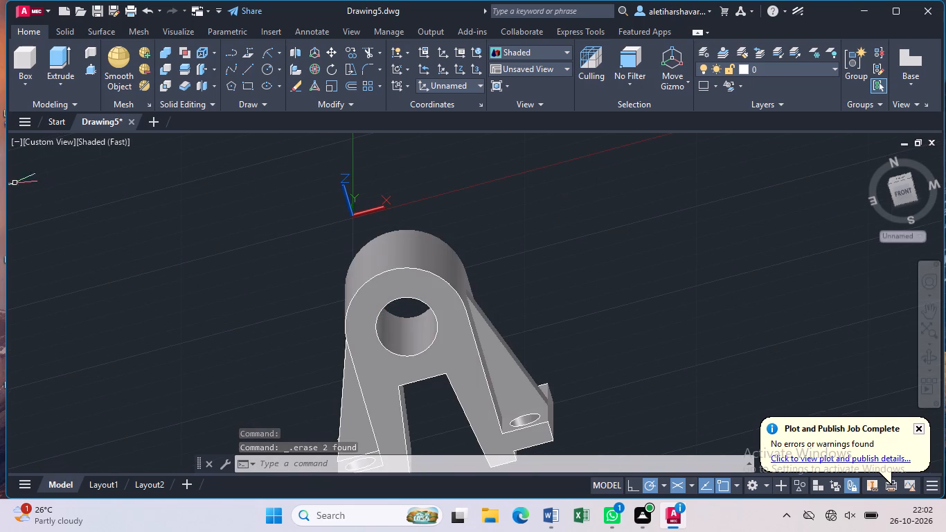
pyautogui.click(51, 142)
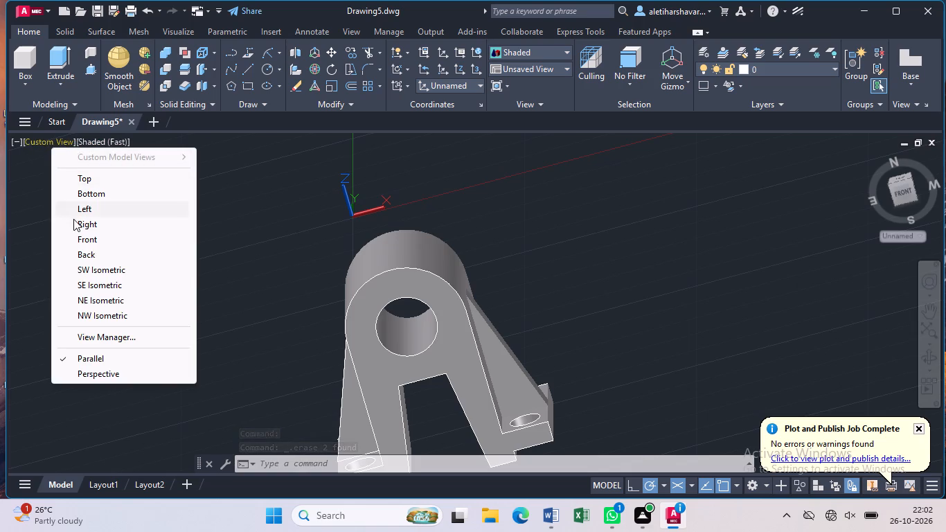
pyautogui.click(94, 255)
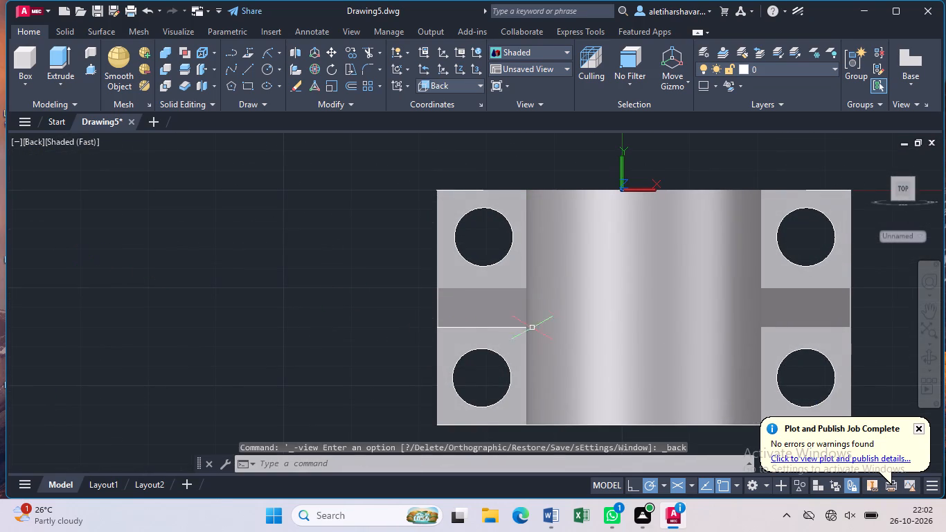
pyautogui.moveTo(650, 305); pyautogui.dragTo(512, 305, button='middle')
pyautogui.scroll(-1, 624, 302)
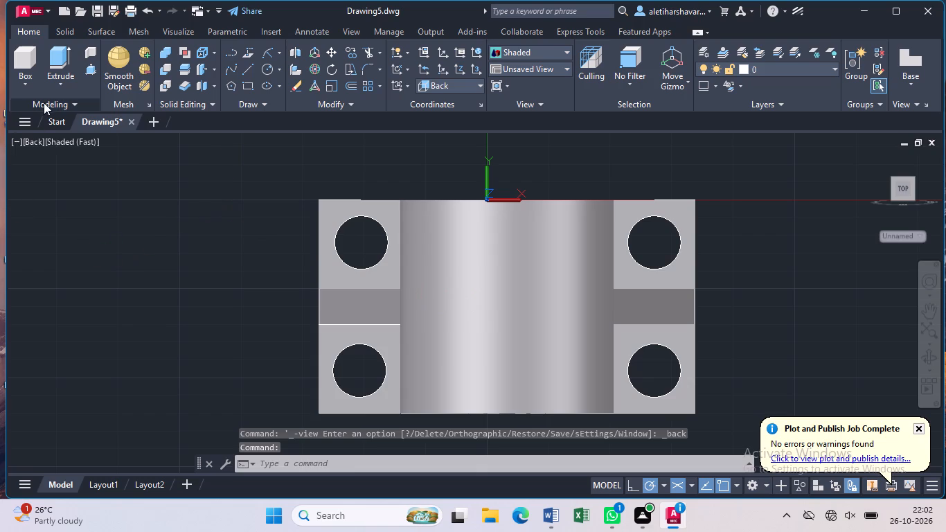
pyautogui.click(86, 143)
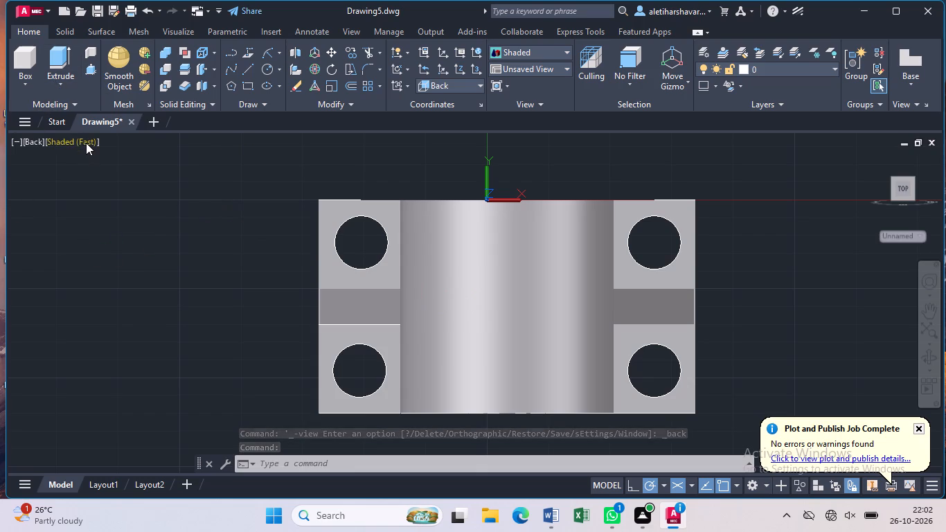
pyautogui.click(124, 177)
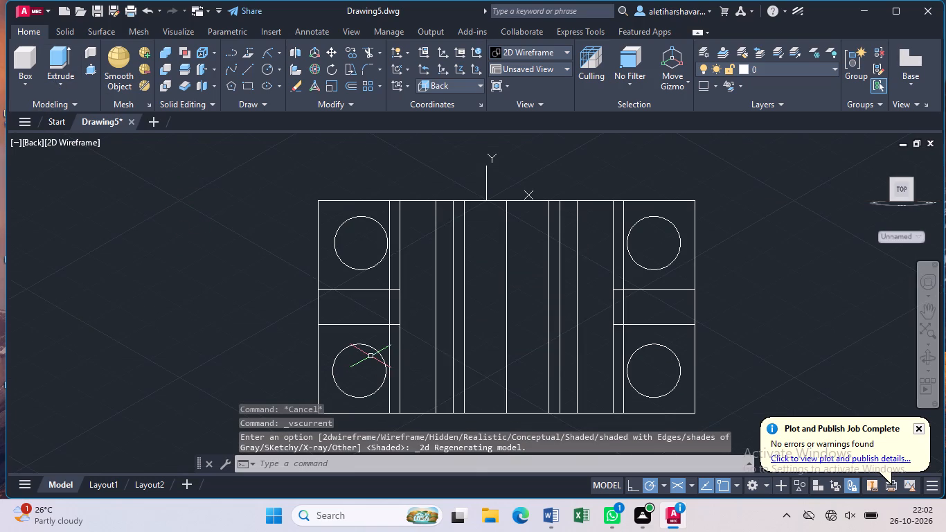
pyautogui.moveTo(375, 358); pyautogui.dragTo(251, 310, button='middle')
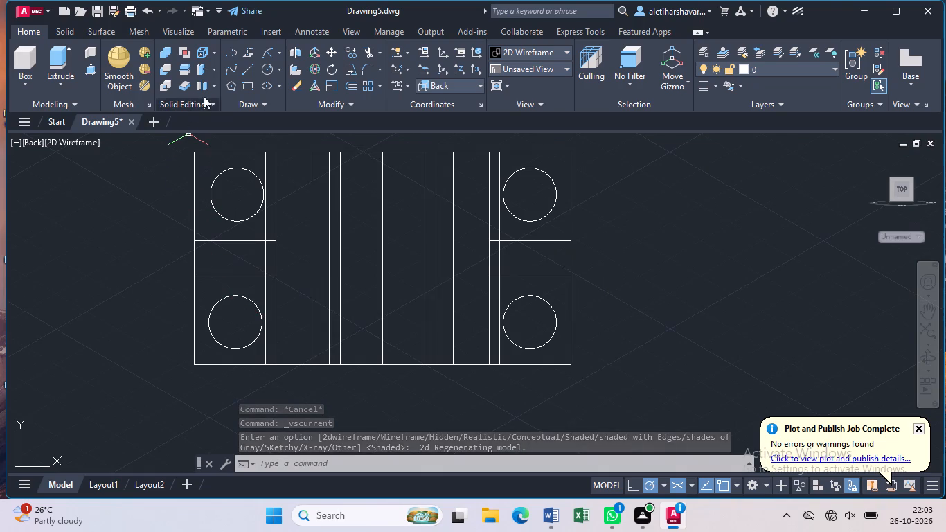
# Draw a 14 by 32 rectangle of lines centred on the body, starting with a 16-unit line from the centreline's midpoint.
pyautogui.click(244, 71)
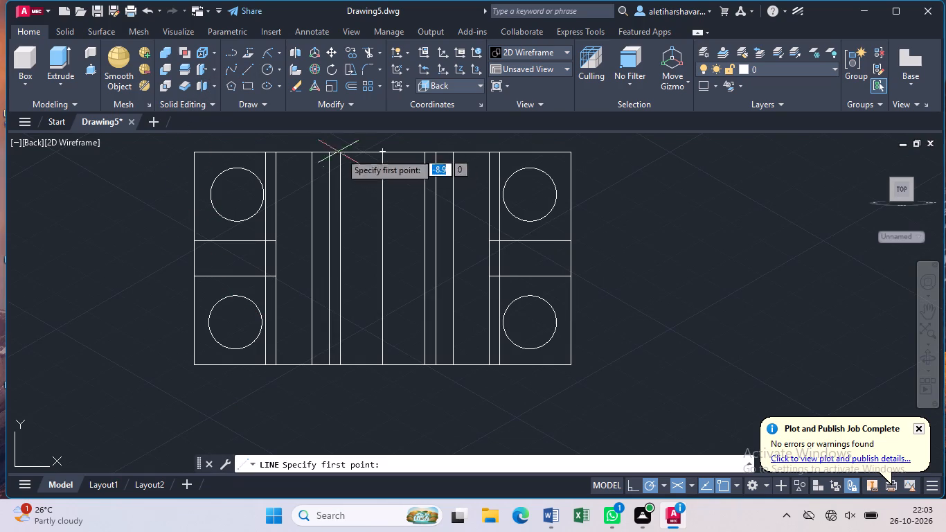
pyautogui.click(385, 260)
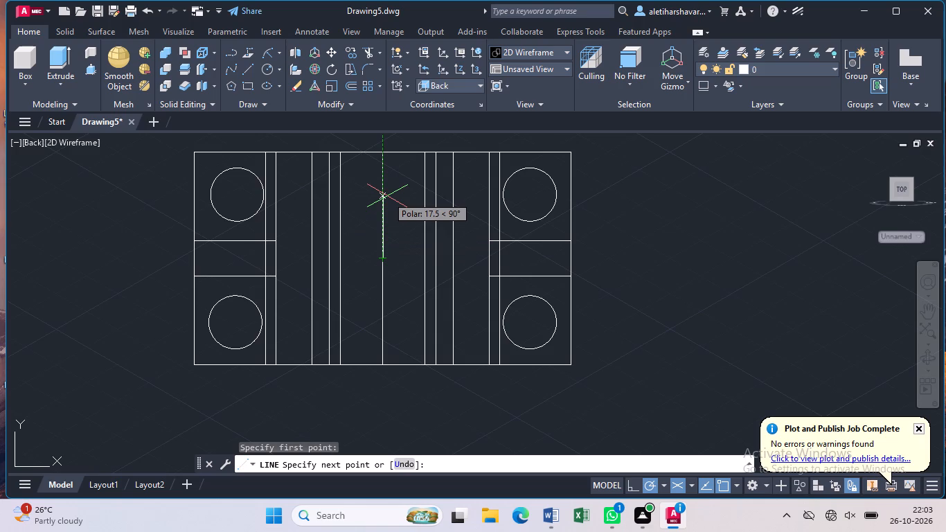
pyautogui.write('16')
pyautogui.press('Return')
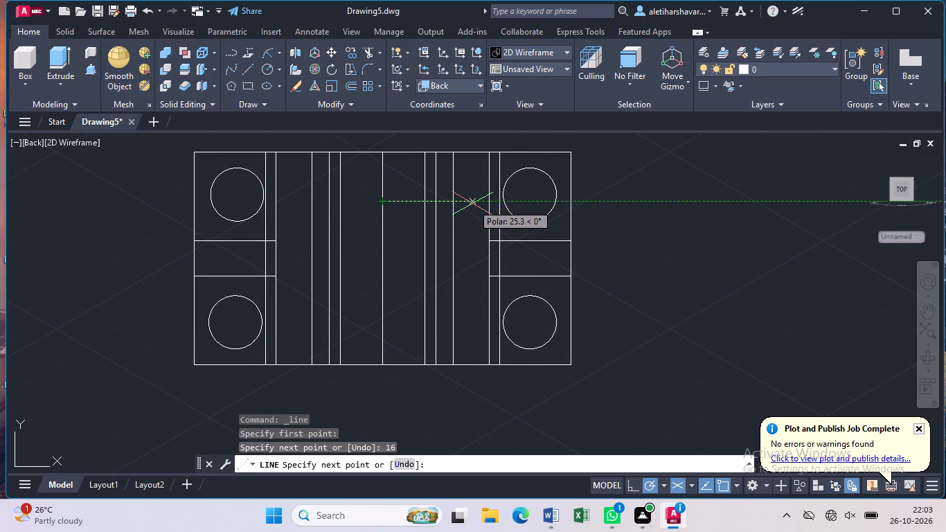
pyautogui.press('7')
pyautogui.press('Return')
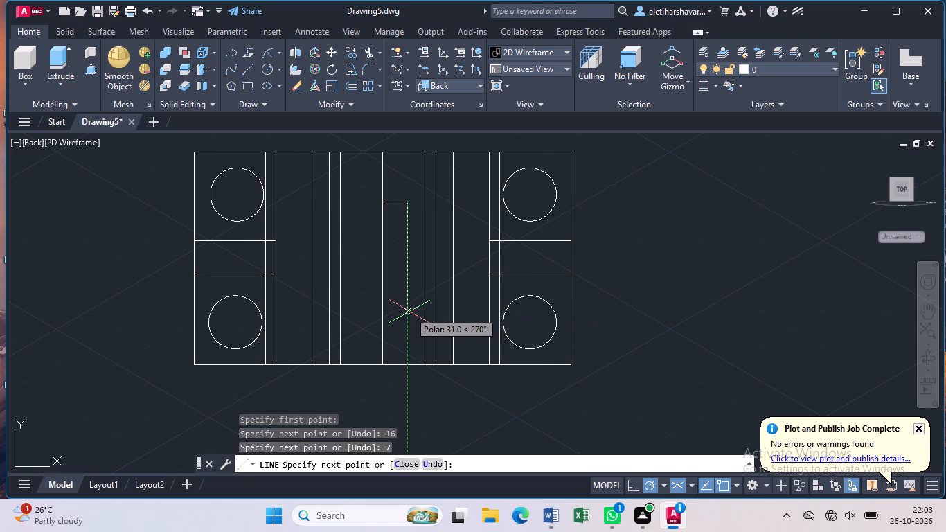
pyautogui.write('32')
pyautogui.press('Return')
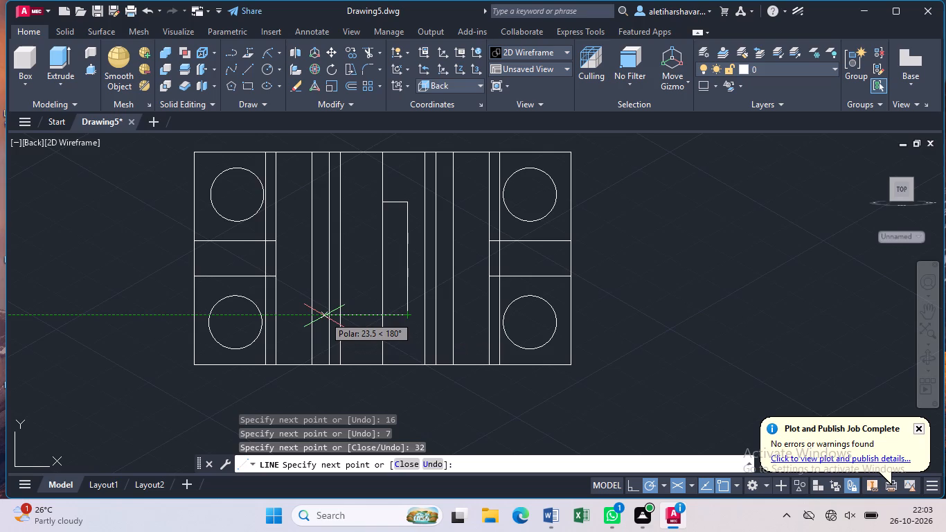
pyautogui.press('1')
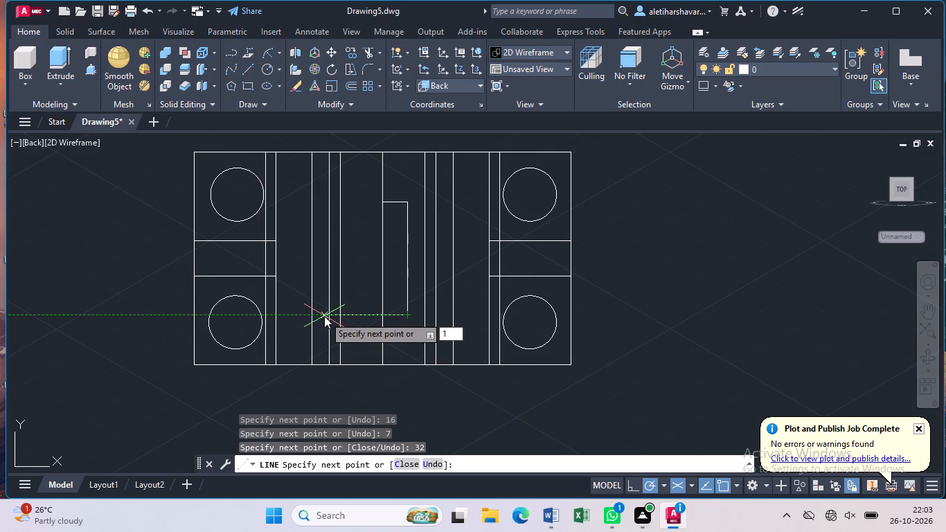
pyautogui.press('4')
pyautogui.press('Return')
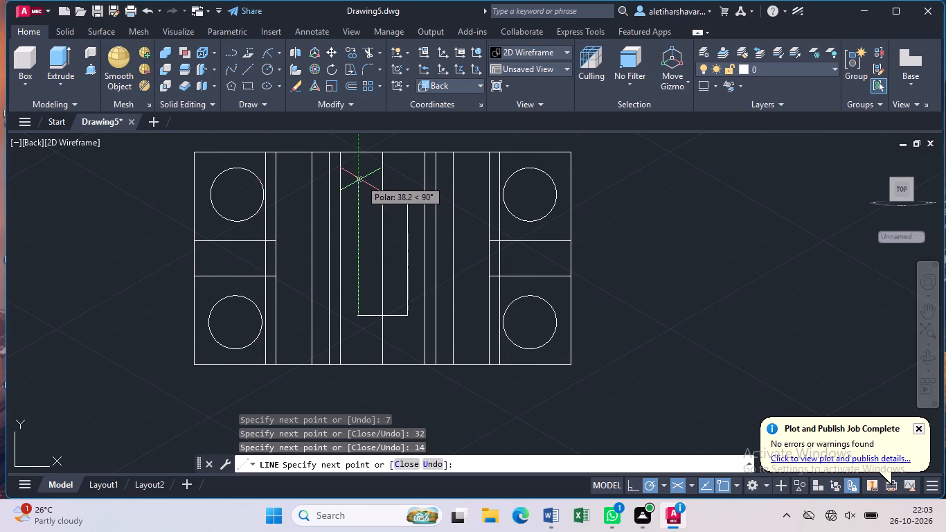
pyautogui.write('32')
pyautogui.press('Return')
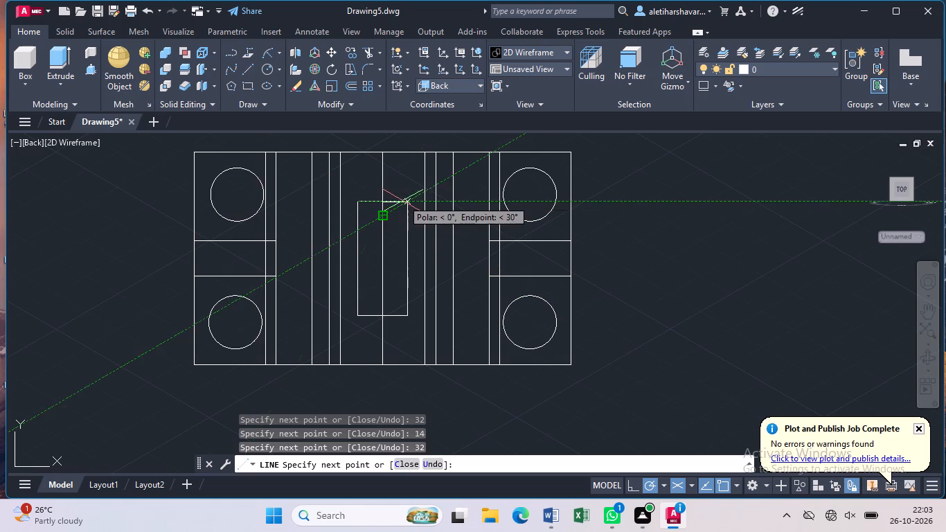
pyautogui.click(380, 201)
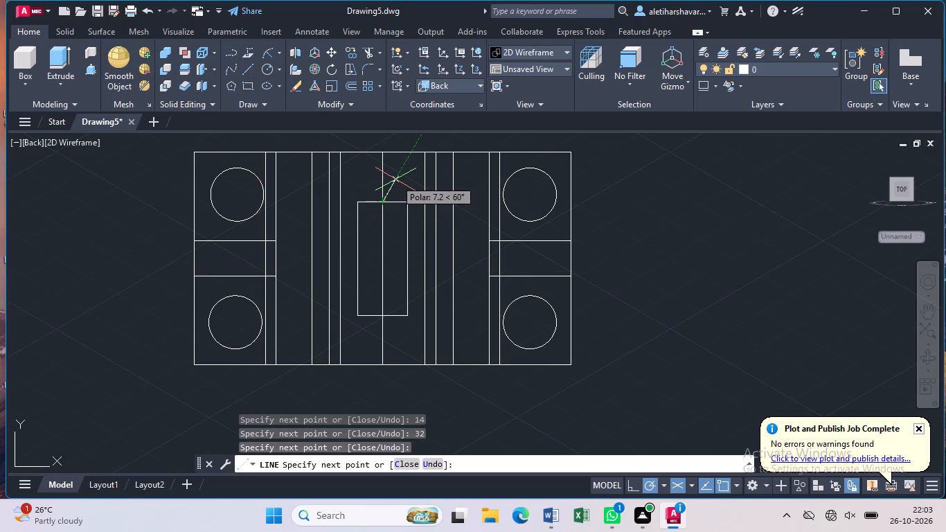
pyautogui.press('Escape')
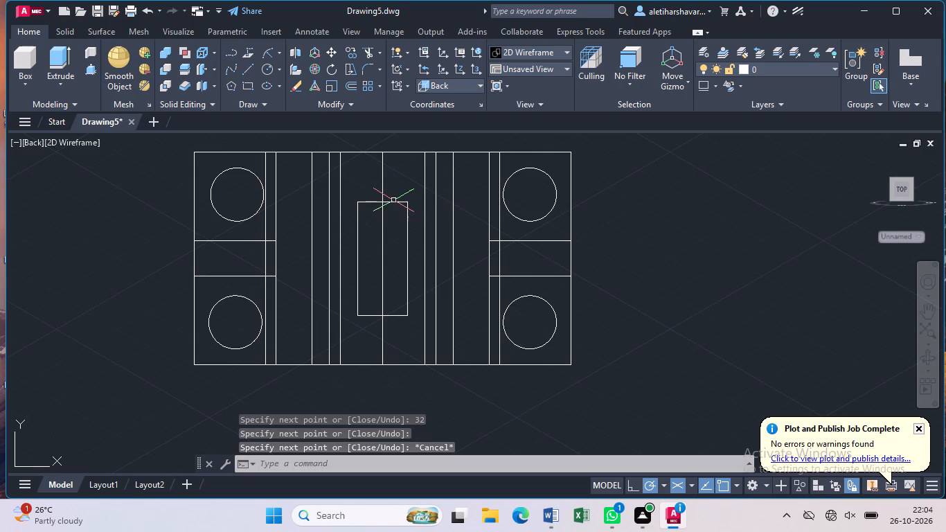
# Join the five outline segments of the 14 by 32 rectangle into one polyline.
pyautogui.click(391, 202)
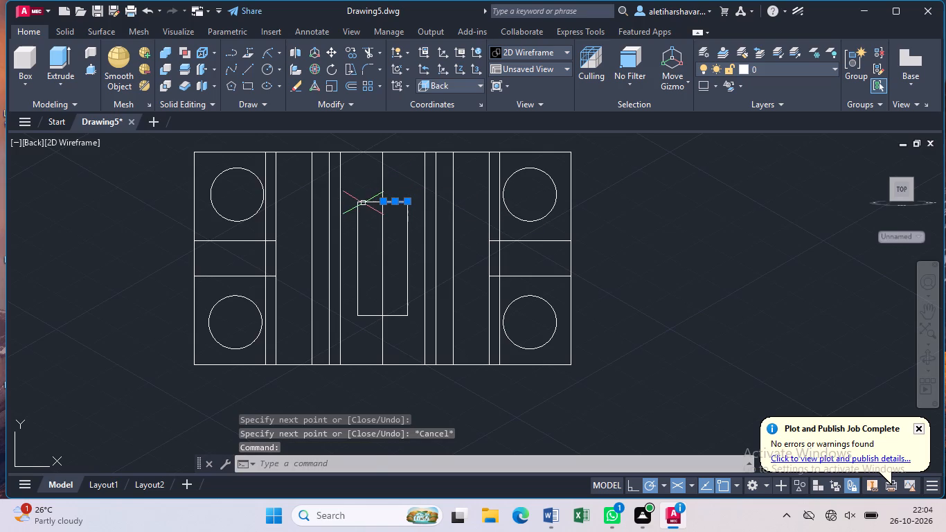
pyautogui.click(362, 195)
pyautogui.click(359, 214)
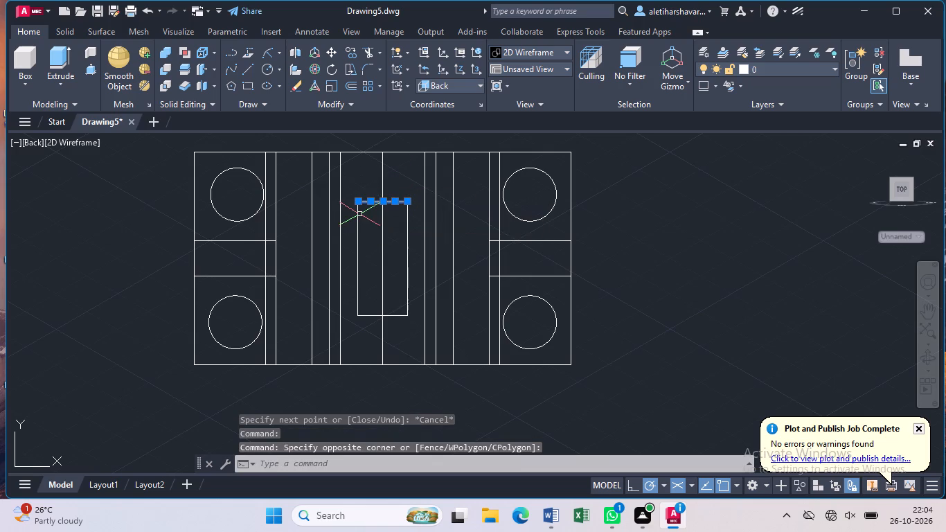
pyautogui.click(358, 224)
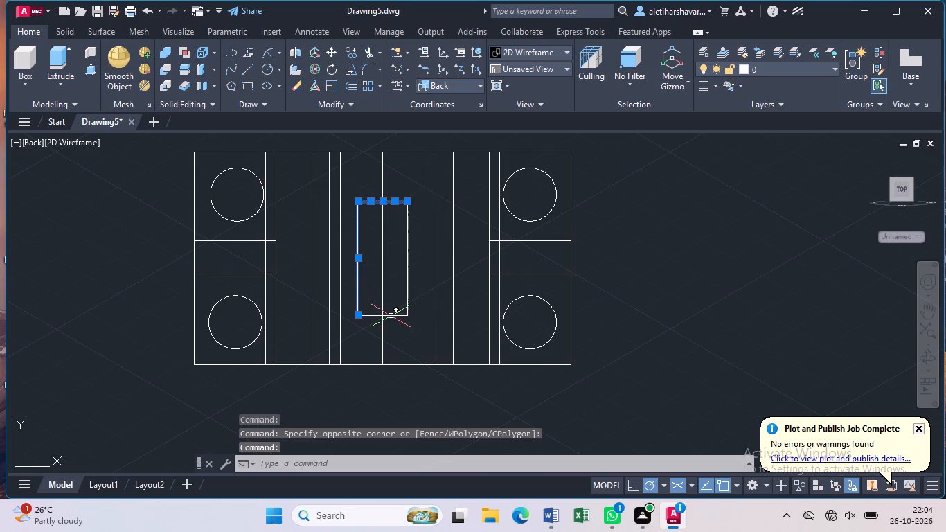
pyautogui.click(391, 316)
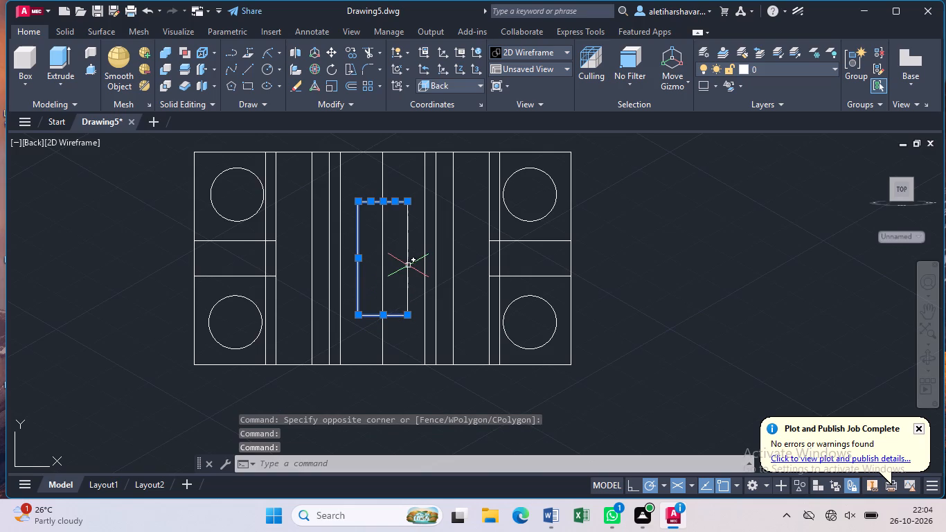
pyautogui.click(407, 265)
pyautogui.press('j')
pyautogui.press('Return')
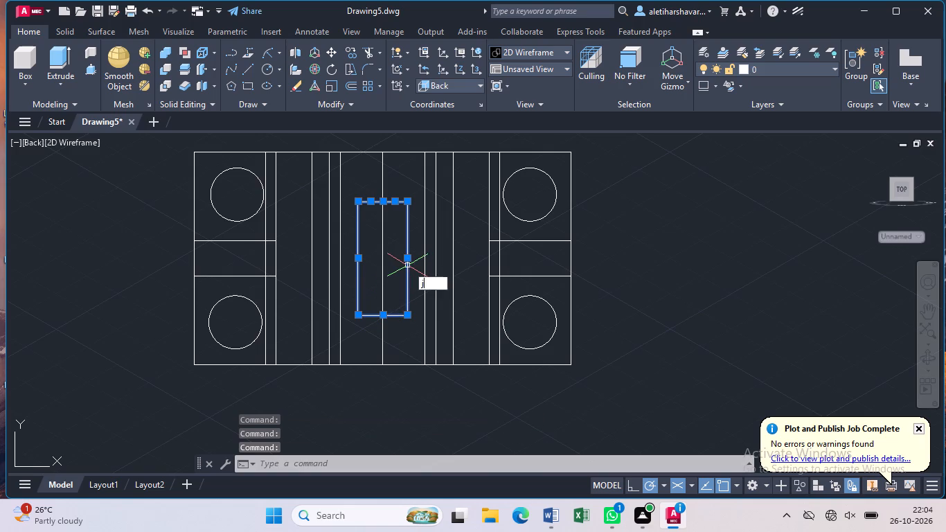
# Presspull the joined 14 by 32 rectangle to a height of 30.
pyautogui.click(87, 66)
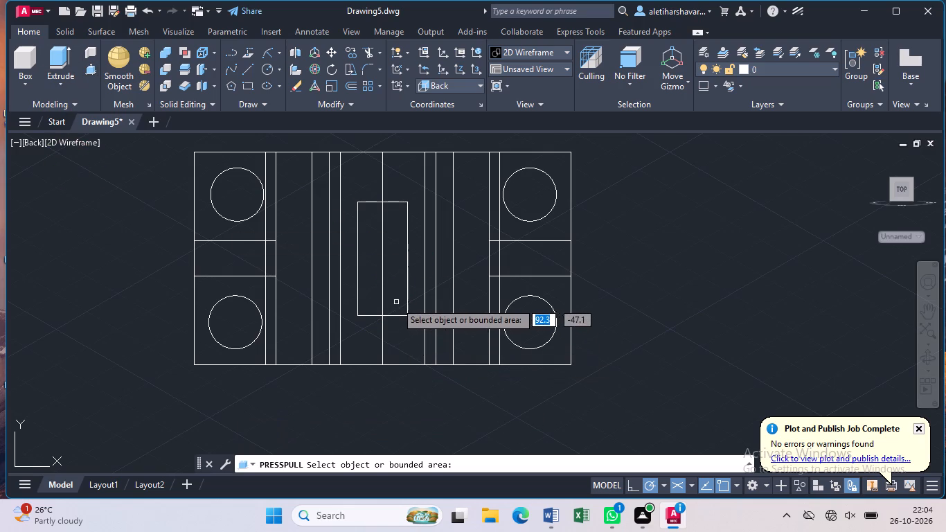
pyautogui.click(396, 302)
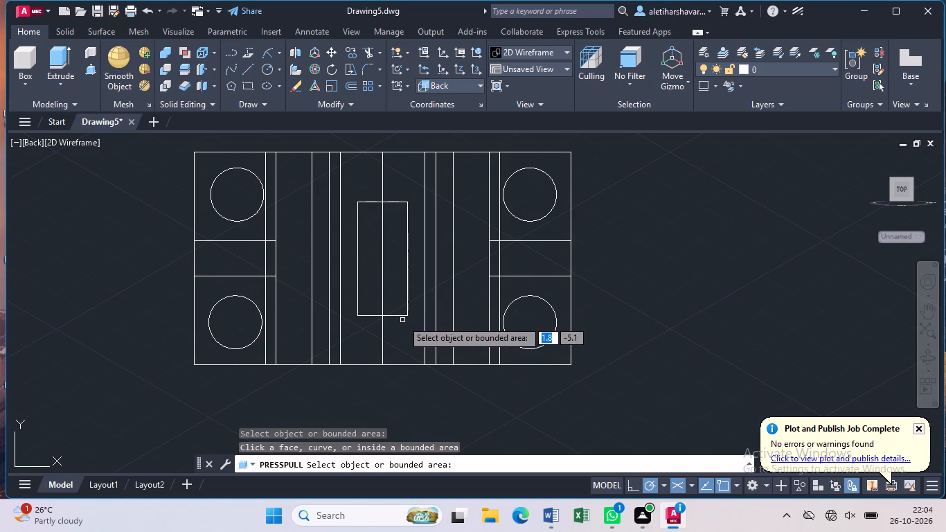
pyautogui.click(400, 315)
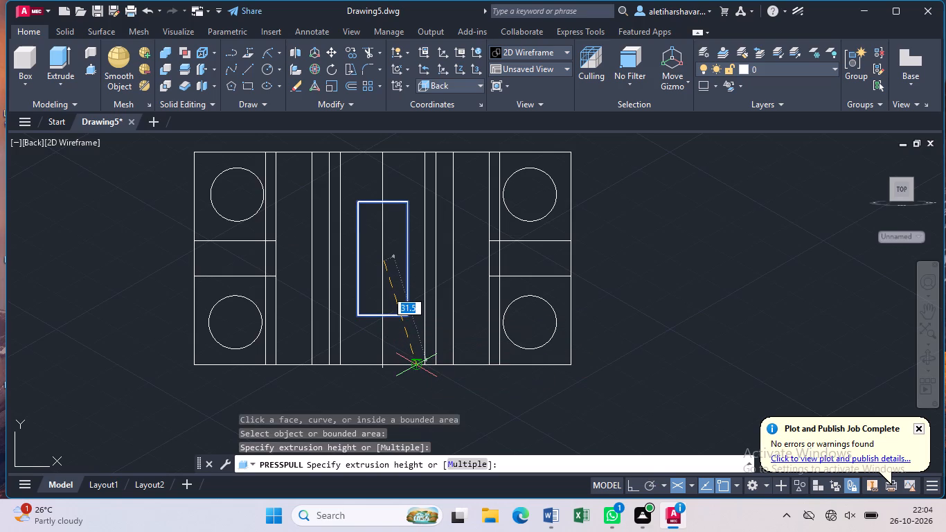
pyautogui.write('30')
pyautogui.press('Return')
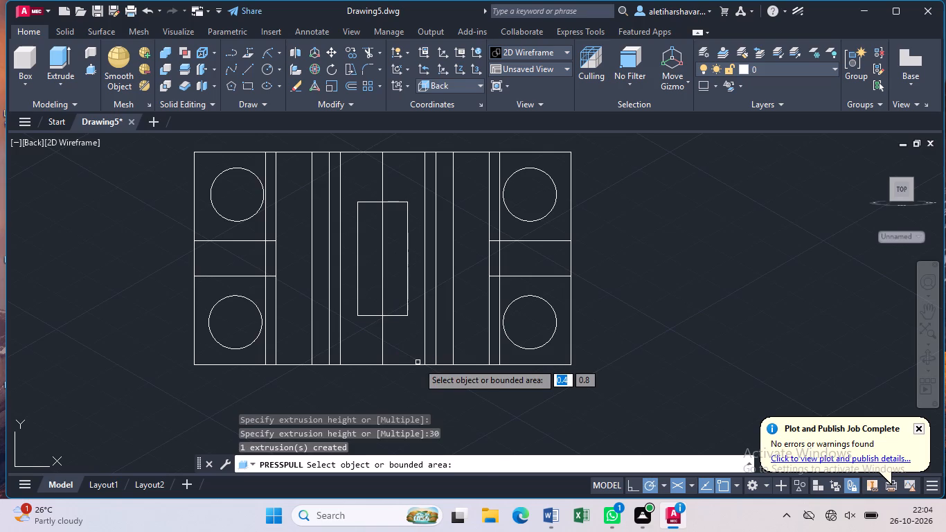
pyautogui.press('Escape')
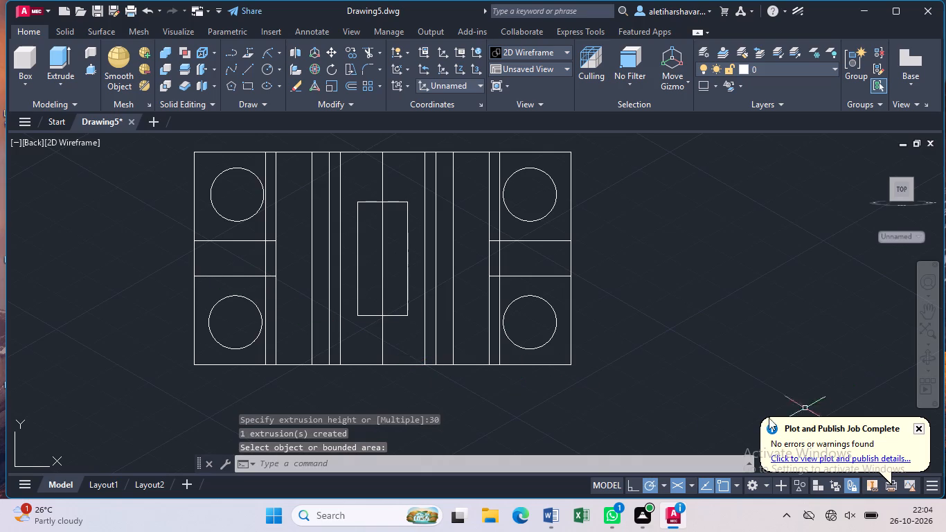
# Orbit to an angled 3D view of the bracket and apply the Shaded with edges visual style.
pyautogui.click(933, 360)
pyautogui.moveTo(675, 355); pyautogui.dragTo(663, 333)
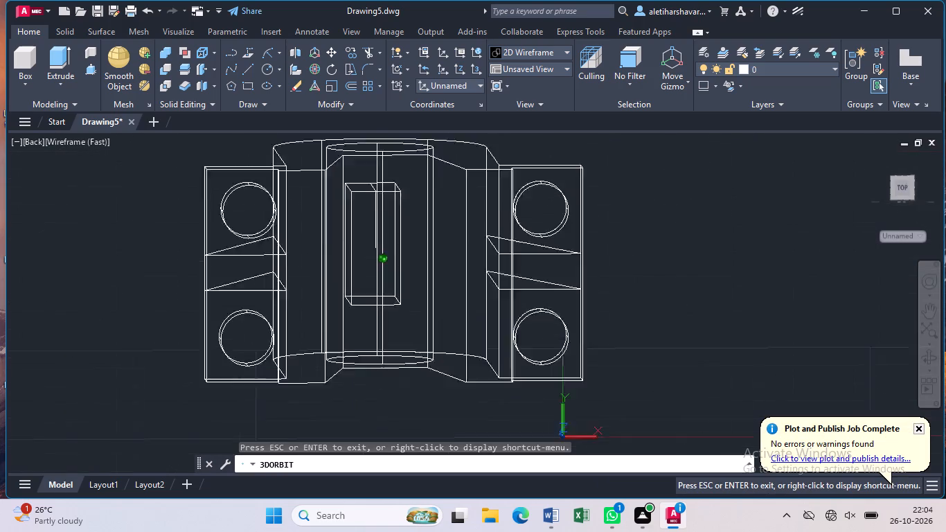
pyautogui.moveTo(663, 333); pyautogui.dragTo(677, 311)
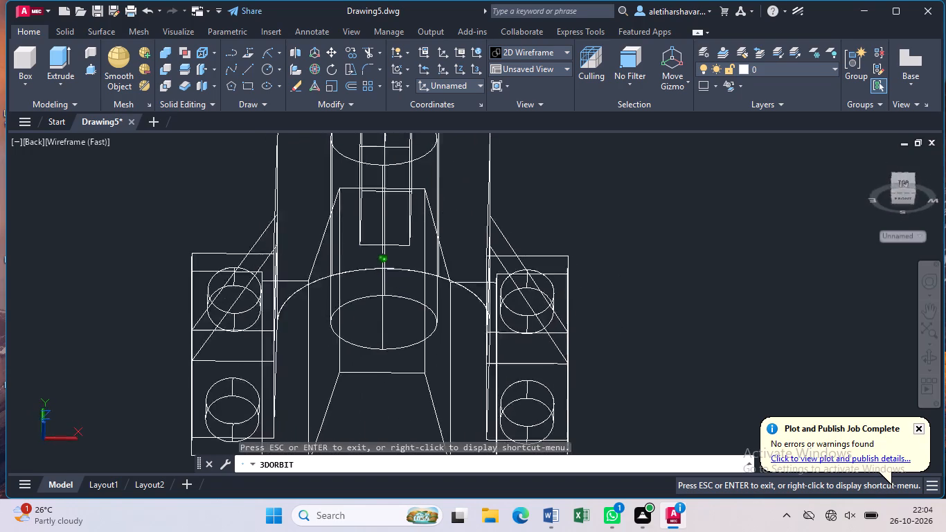
pyautogui.moveTo(677, 311); pyautogui.dragTo(662, 256)
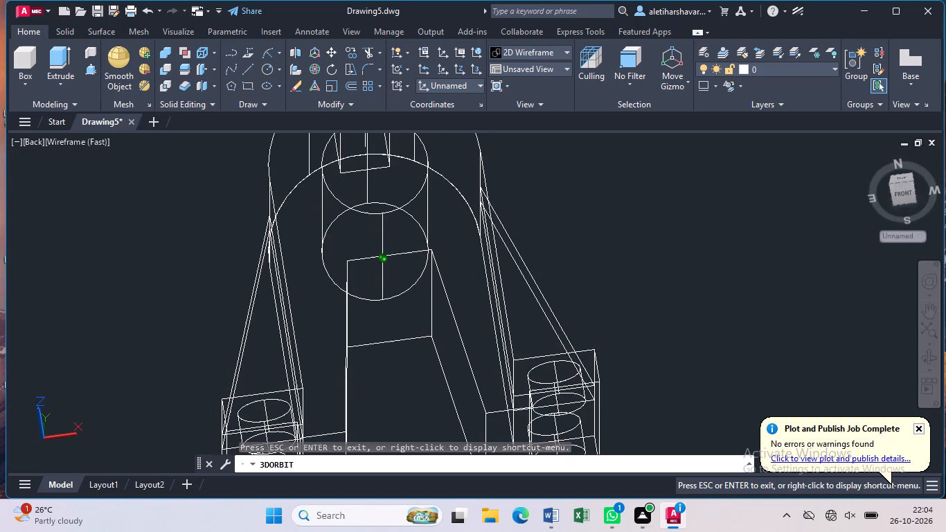
pyautogui.moveTo(662, 256); pyautogui.dragTo(652, 272)
pyautogui.scroll(-2, 652, 272)
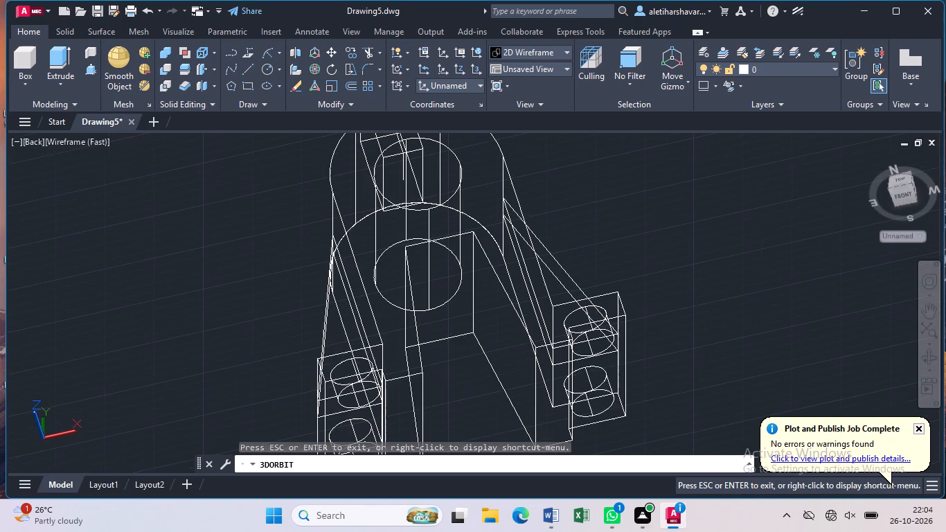
pyautogui.scroll(-2, 609, 229)
pyautogui.moveTo(609, 229); pyautogui.dragTo(599, 287, button='middle')
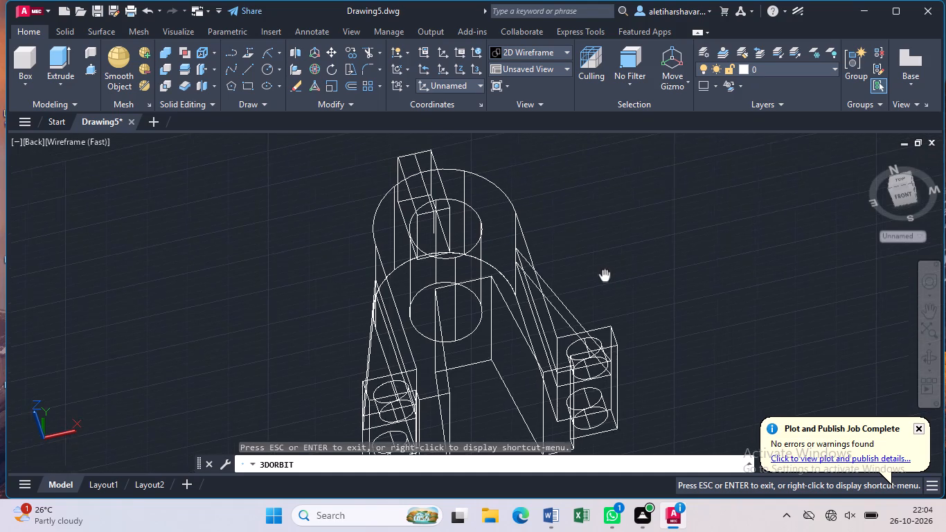
pyautogui.moveTo(599, 287); pyautogui.dragTo(587, 327, button='middle')
pyautogui.press('Escape')
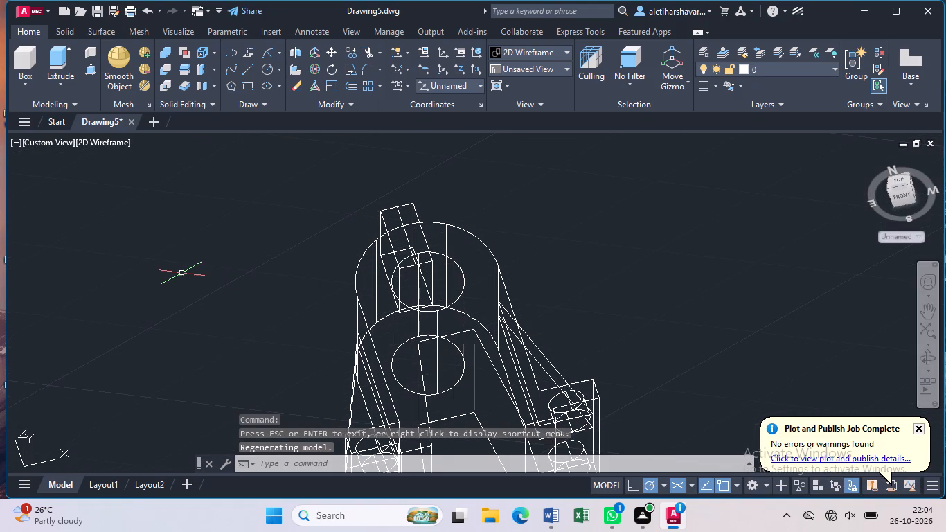
pyautogui.click(102, 138)
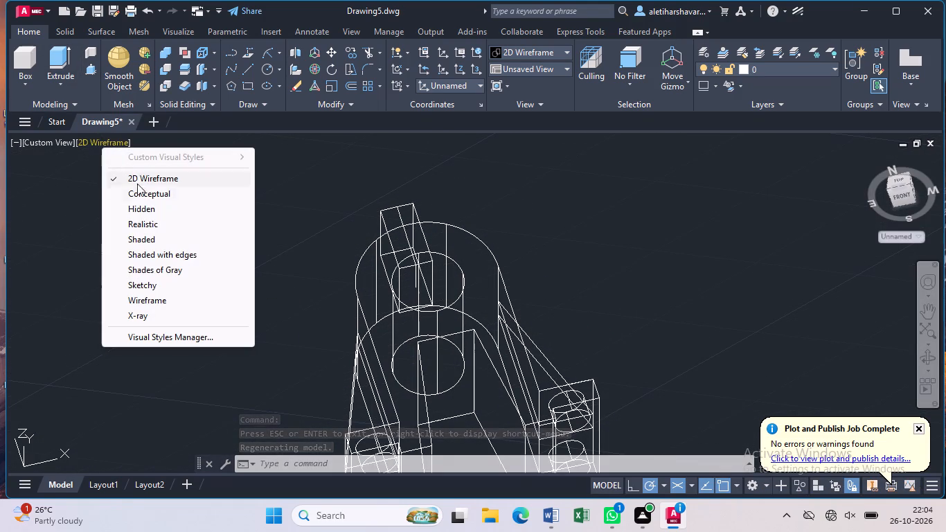
pyautogui.click(159, 251)
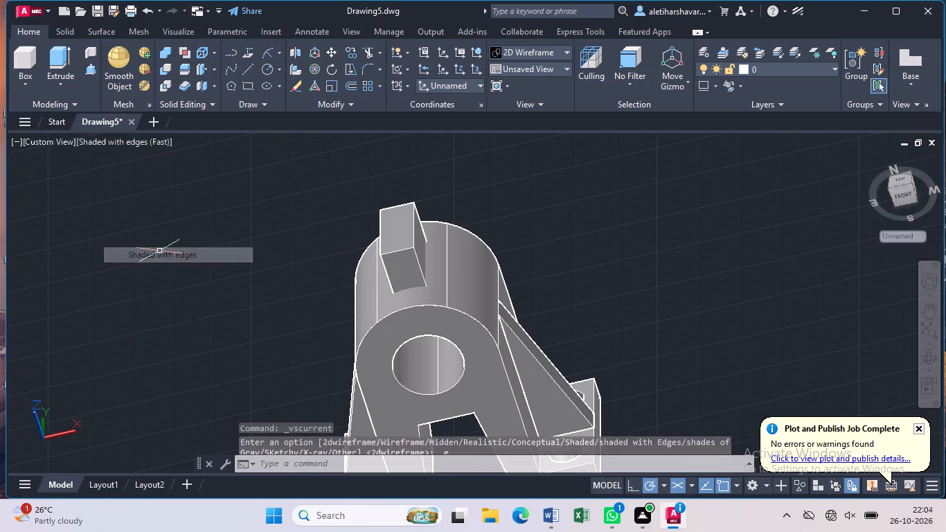
# Presspull the outer end face of the 14 by 32 block inward until it no longer projects from the rounded top.
pyautogui.scroll(1, 375, 391)
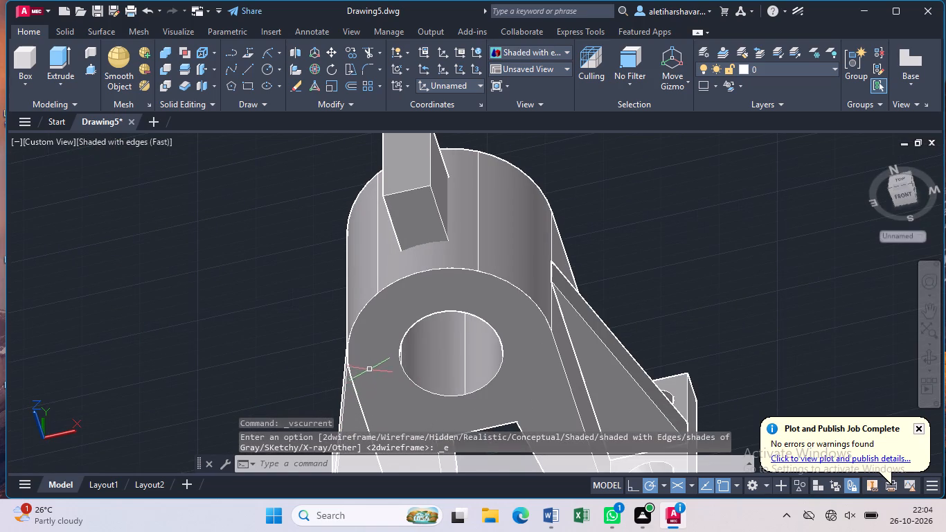
pyautogui.click(936, 355)
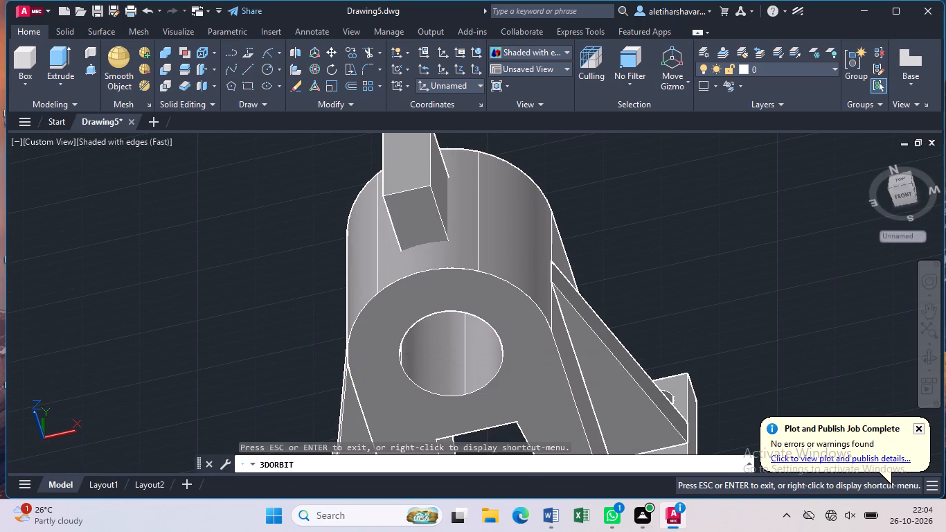
pyautogui.moveTo(446, 362); pyautogui.dragTo(389, 283)
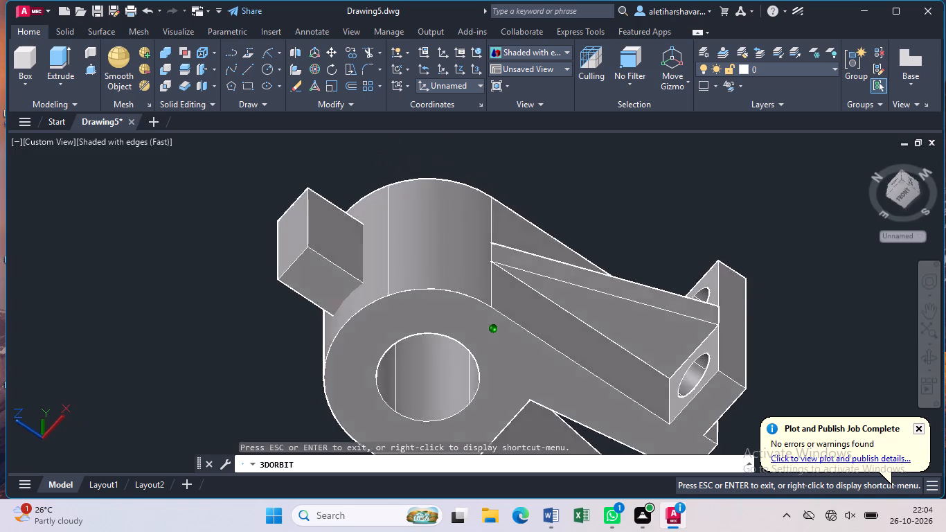
pyautogui.moveTo(389, 283); pyautogui.dragTo(476, 179)
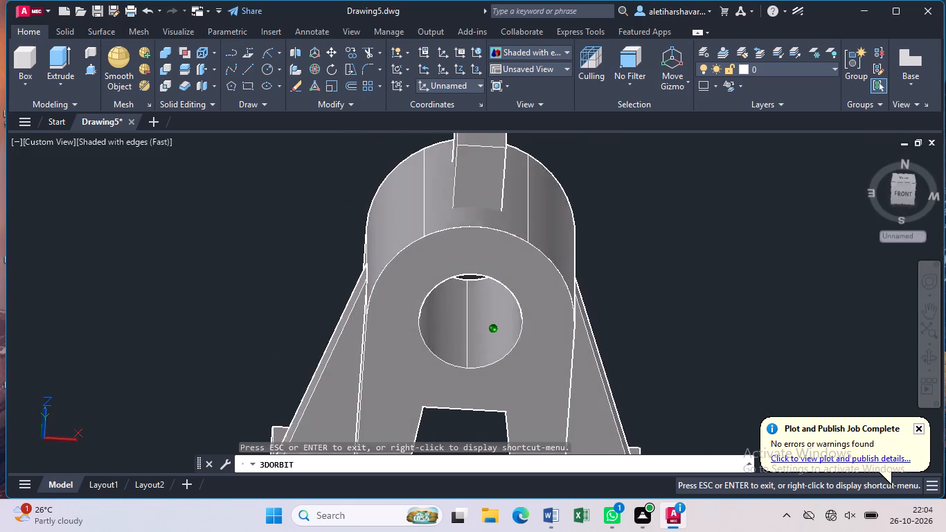
pyautogui.moveTo(476, 179); pyautogui.dragTo(499, 228)
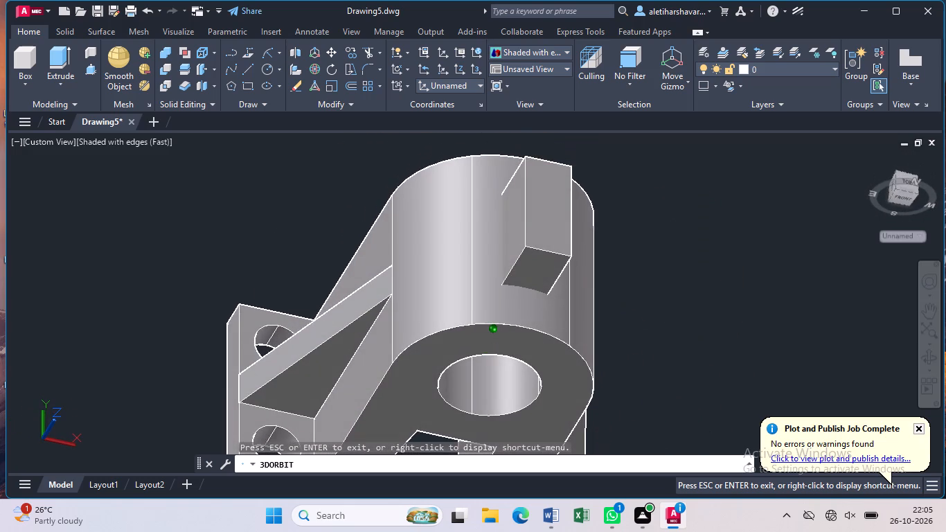
pyautogui.moveTo(499, 228); pyautogui.dragTo(501, 229)
pyautogui.press('Escape')
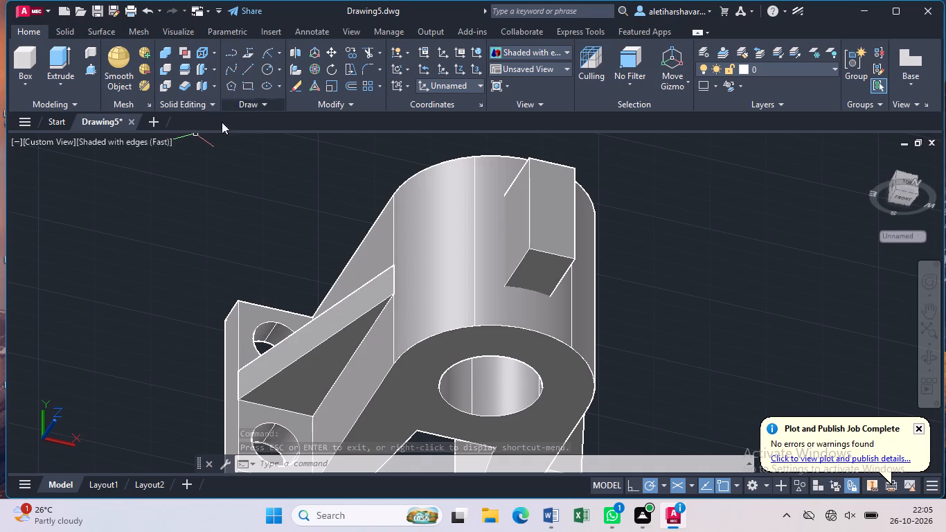
pyautogui.click(94, 66)
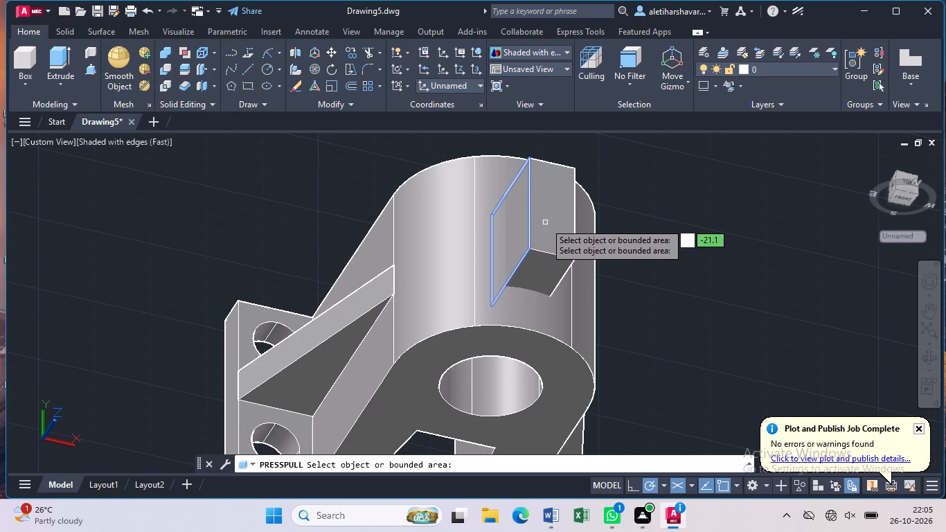
pyautogui.click(552, 224)
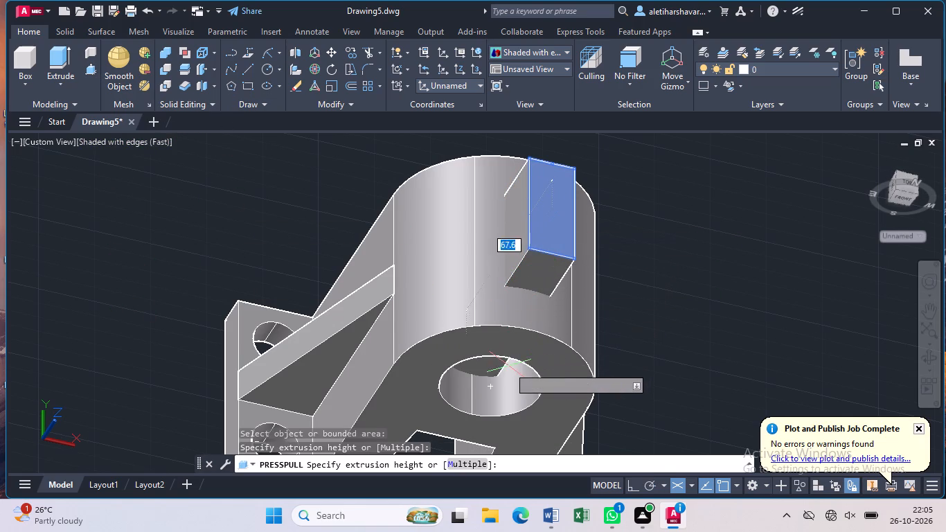
pyautogui.click(508, 366)
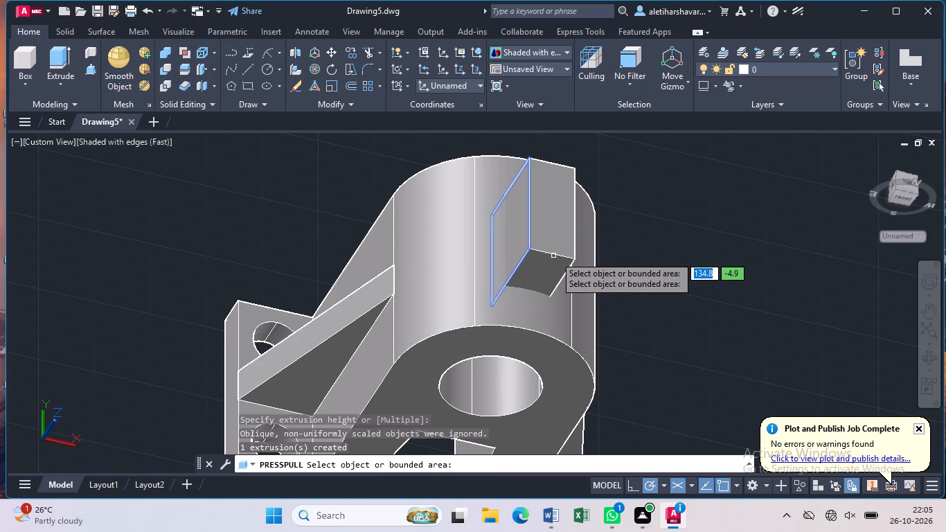
pyautogui.click(556, 243)
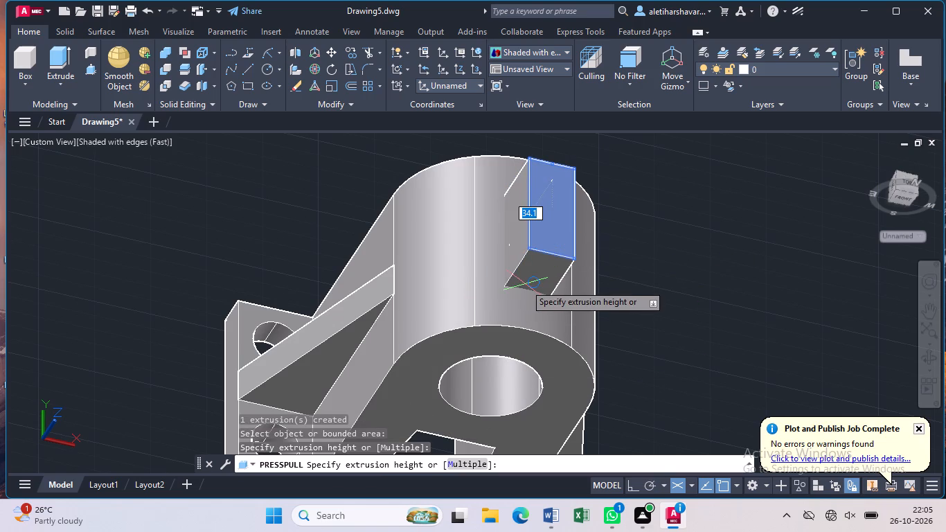
pyautogui.click(525, 285)
pyautogui.click(520, 255)
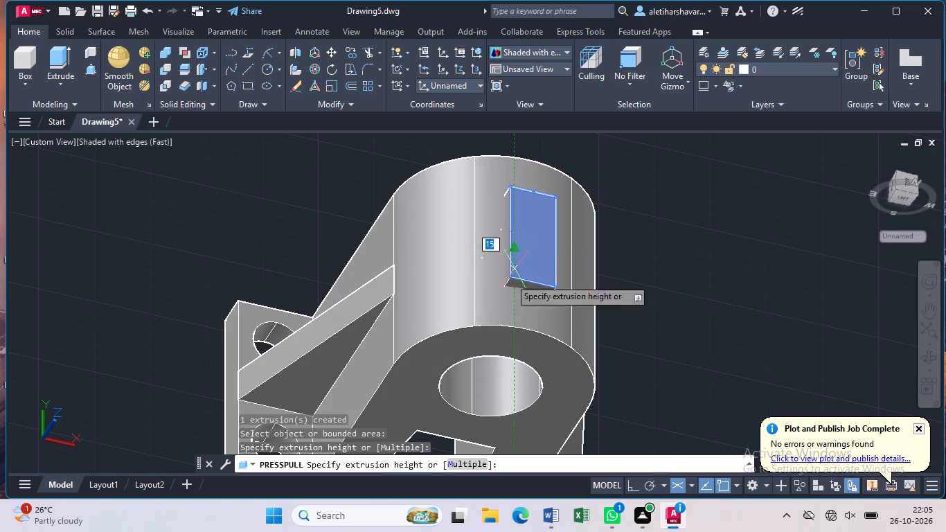
pyautogui.click(497, 323)
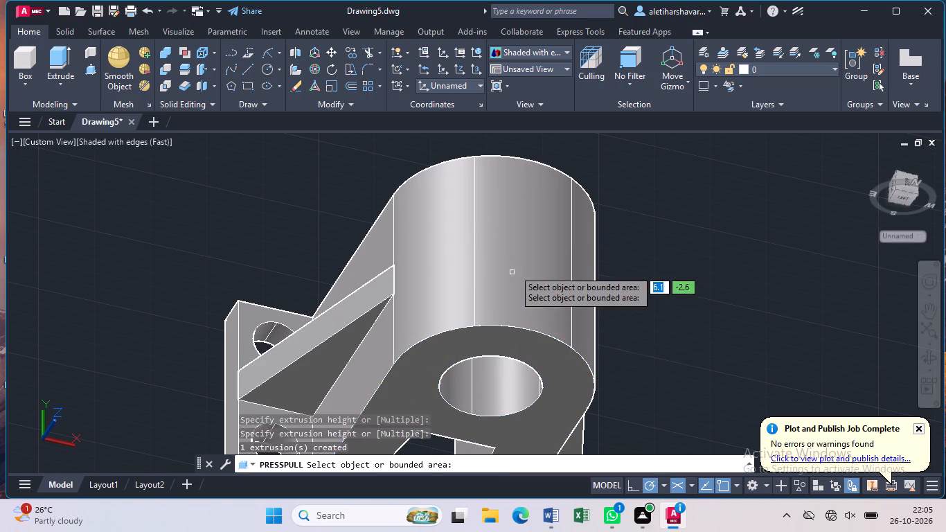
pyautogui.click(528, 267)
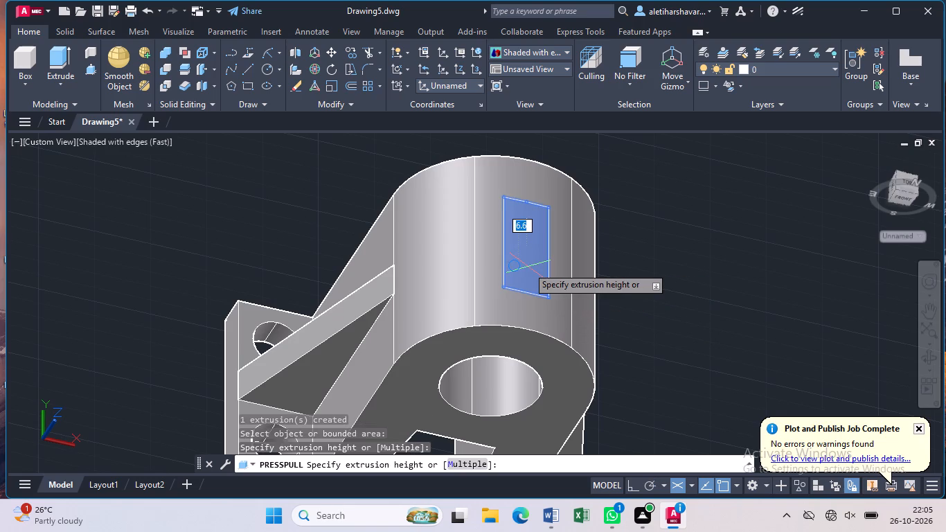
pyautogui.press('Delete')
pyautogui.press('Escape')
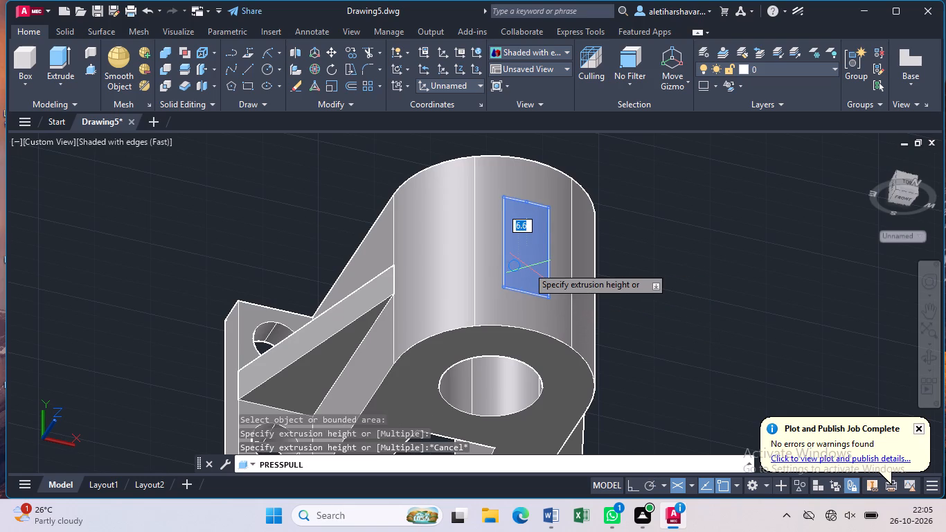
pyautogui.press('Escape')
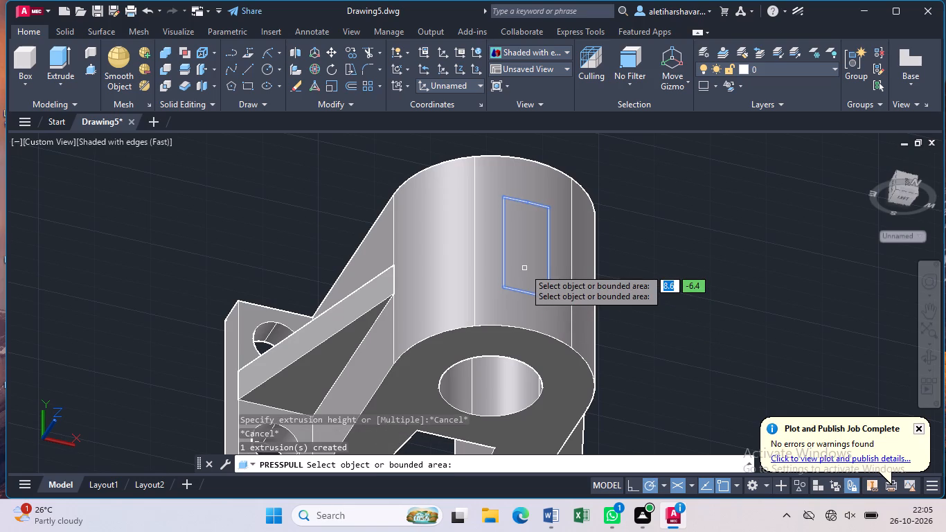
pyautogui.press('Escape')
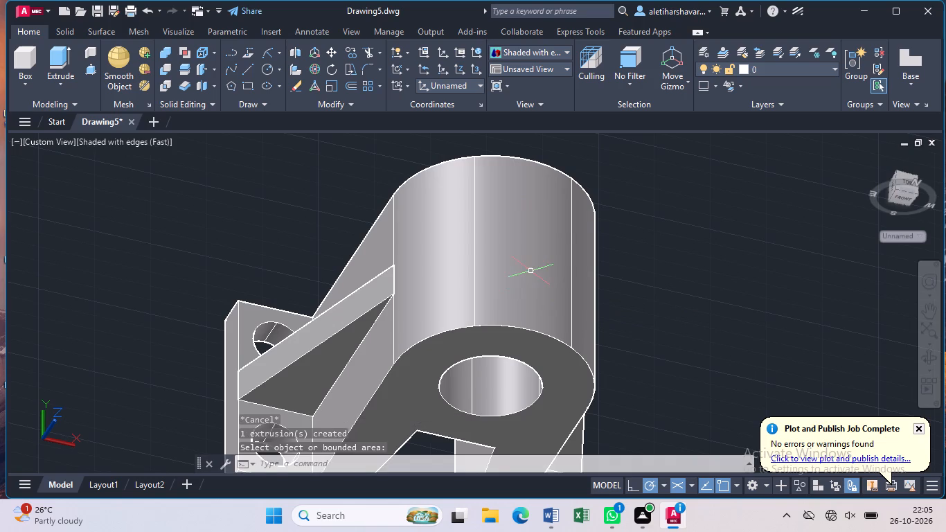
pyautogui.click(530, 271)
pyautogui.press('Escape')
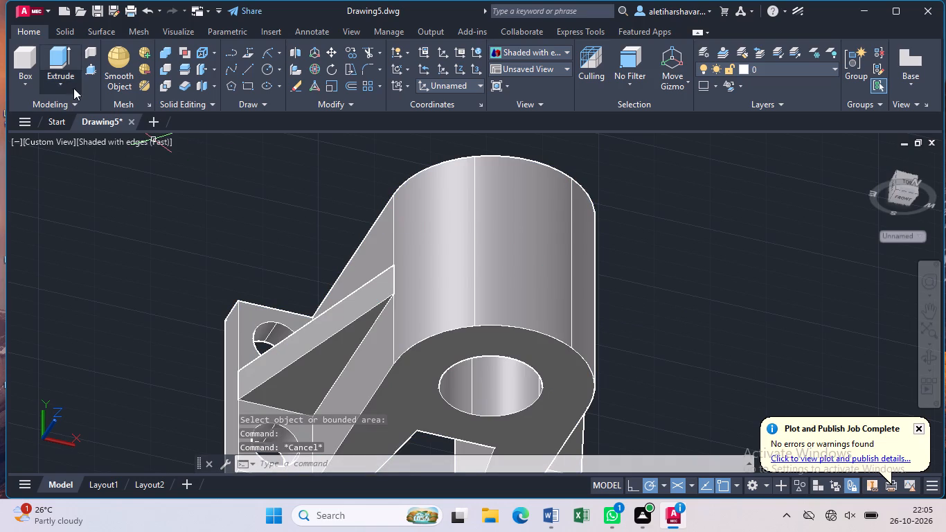
# Presspull the 14 by 32 rectangular area at the rounded top once more, setting its height freehand.
pyautogui.click(90, 70)
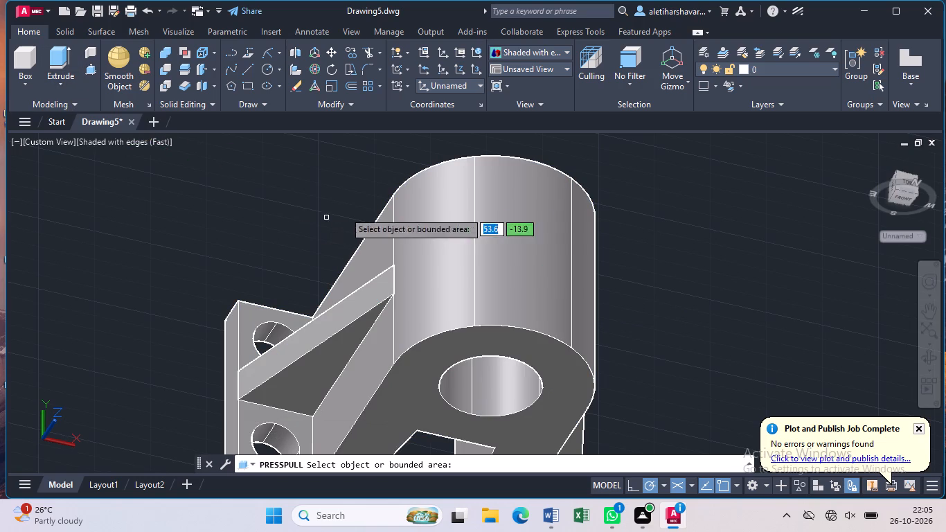
pyautogui.click(517, 248)
pyautogui.click(535, 194)
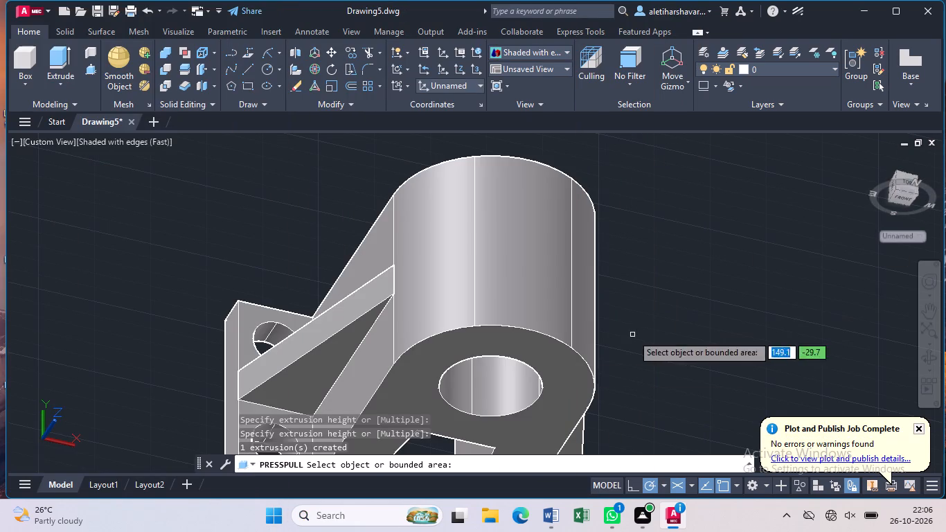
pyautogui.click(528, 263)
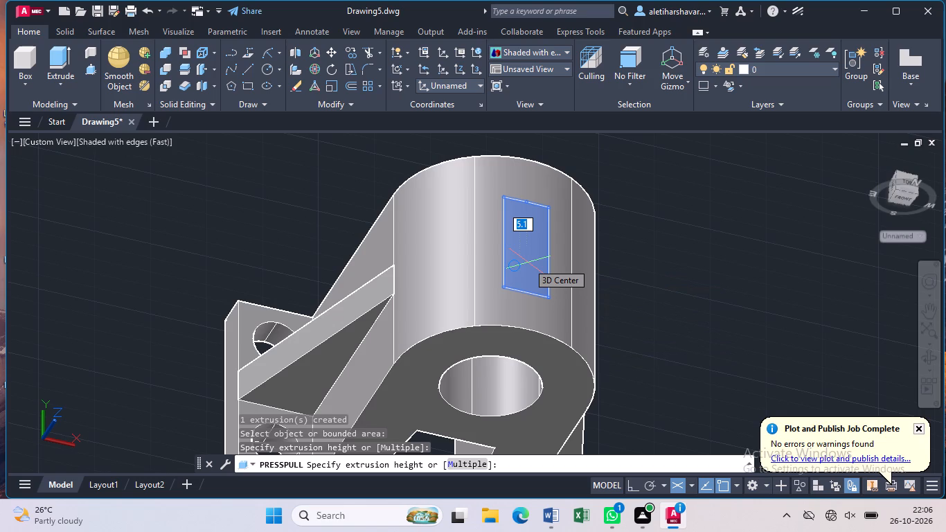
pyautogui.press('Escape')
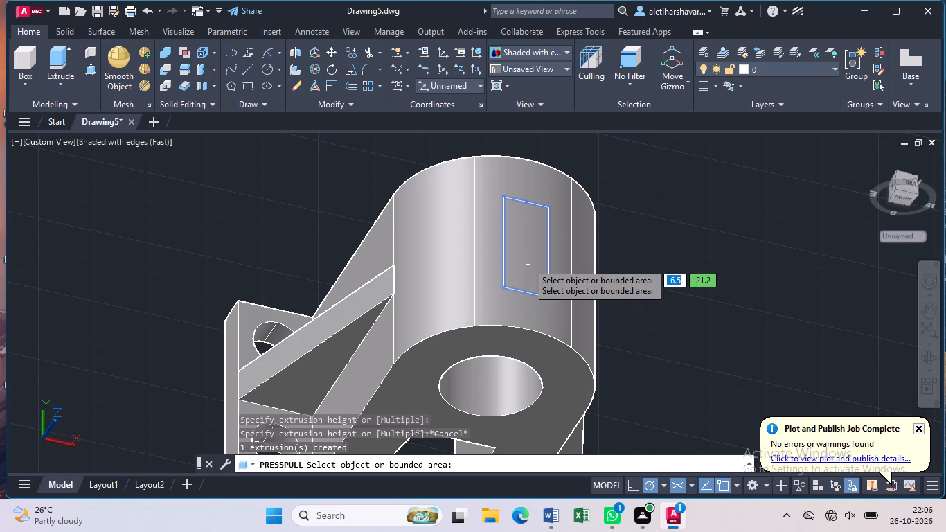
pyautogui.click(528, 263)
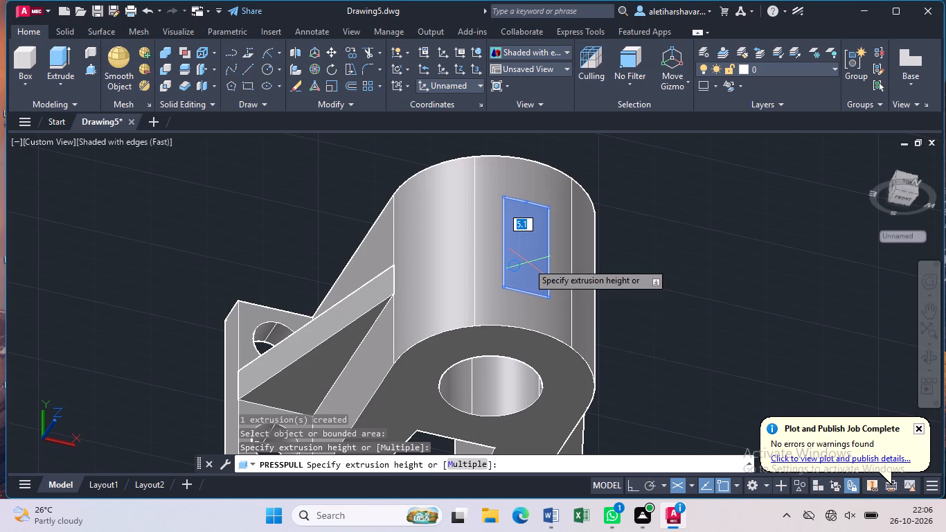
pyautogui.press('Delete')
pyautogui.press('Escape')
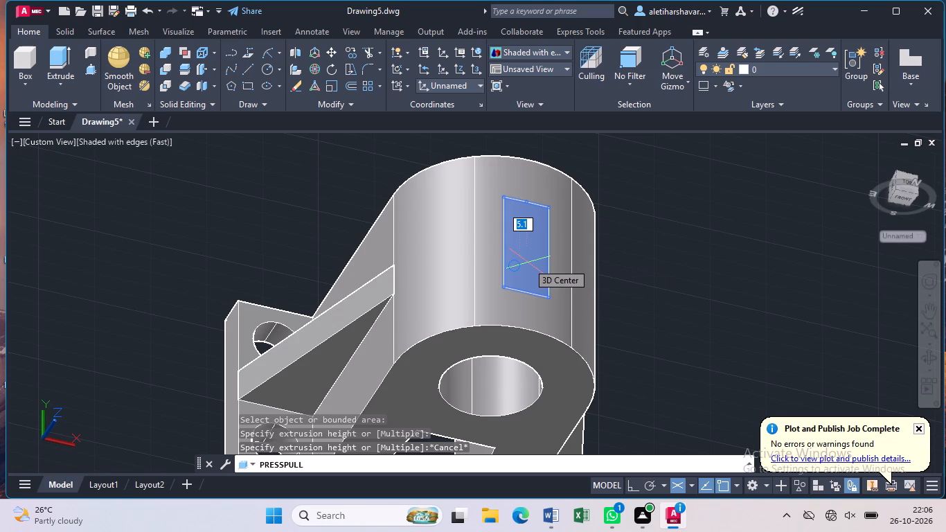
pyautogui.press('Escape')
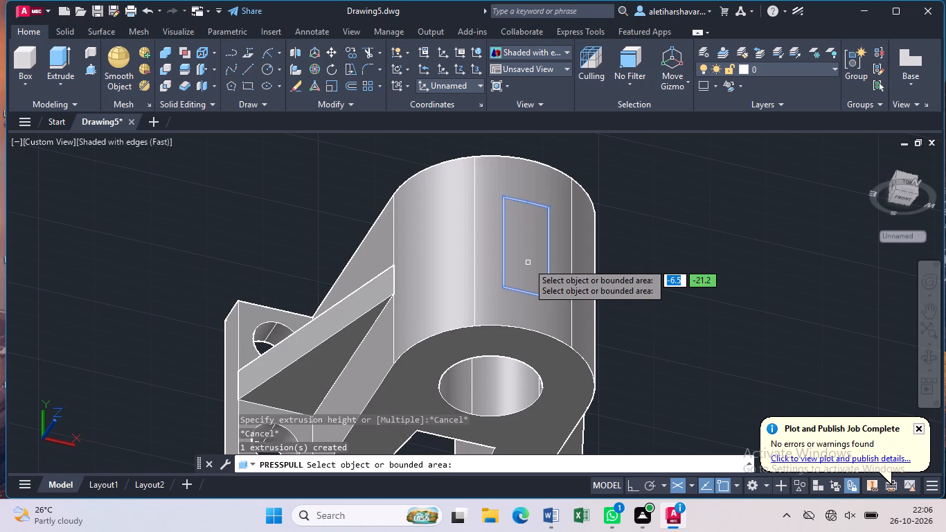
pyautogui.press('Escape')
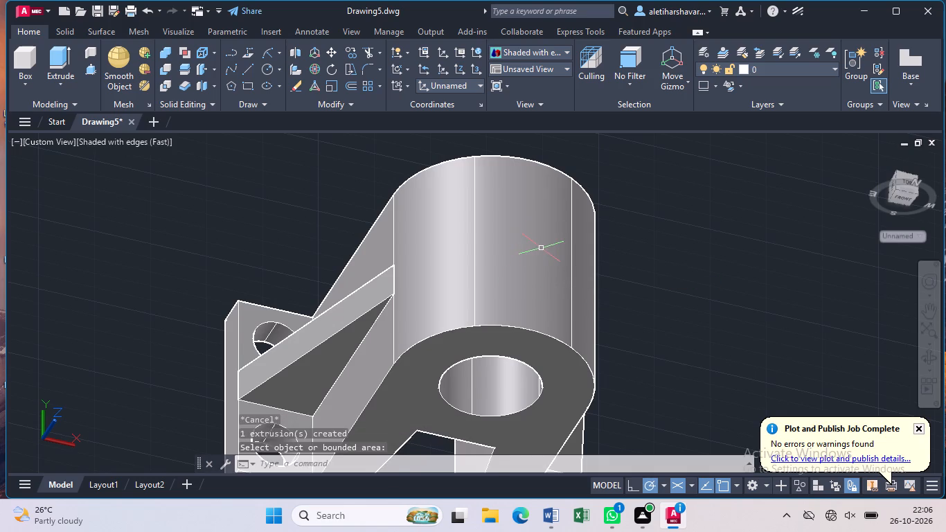
# Orbit around and zoom out to examine the whole bracket and the rounded top containing the rectangular feature.
pyautogui.click(541, 249)
pyautogui.press('Escape')
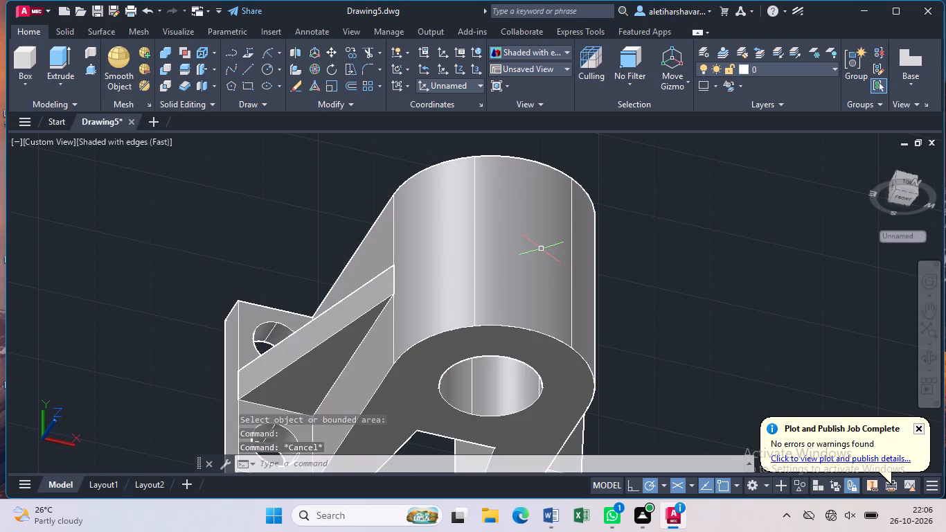
pyautogui.click(930, 353)
pyautogui.moveTo(704, 358); pyautogui.dragTo(685, 319)
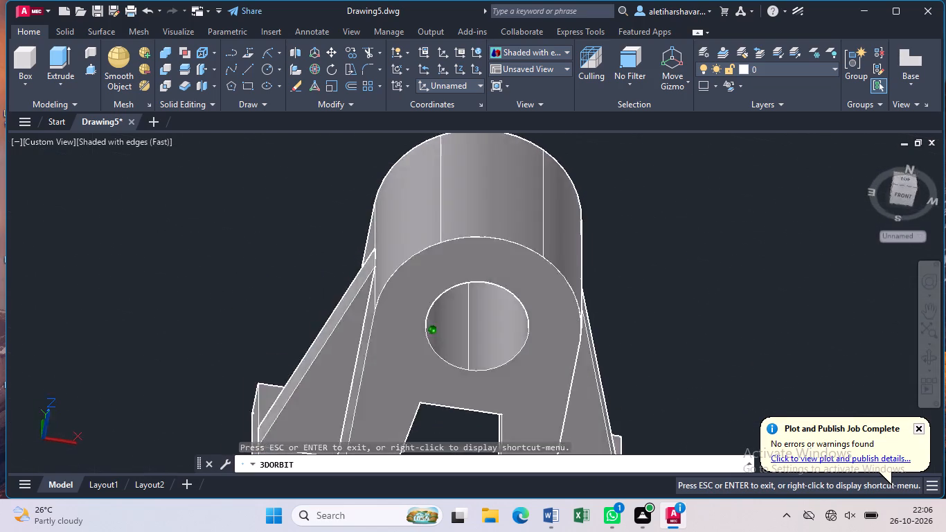
pyautogui.moveTo(685, 319); pyautogui.dragTo(661, 242)
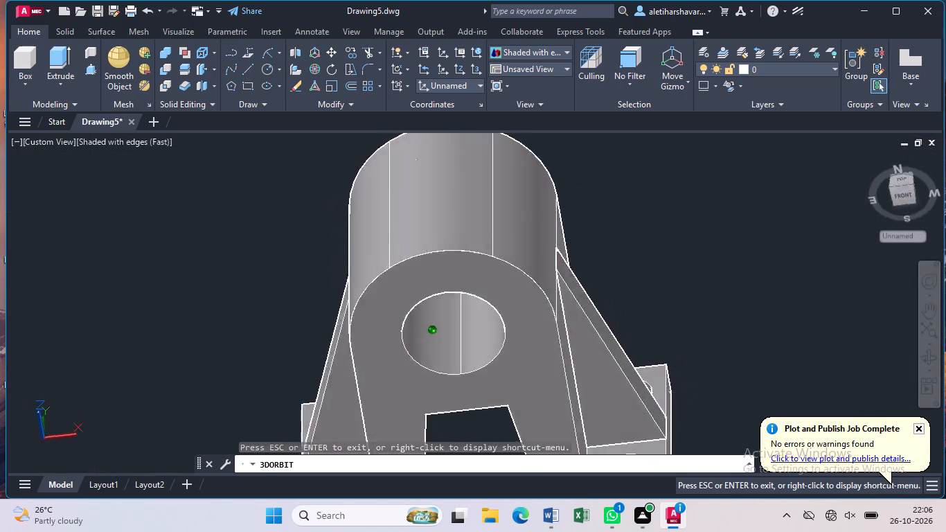
pyautogui.moveTo(661, 242); pyautogui.dragTo(684, 276)
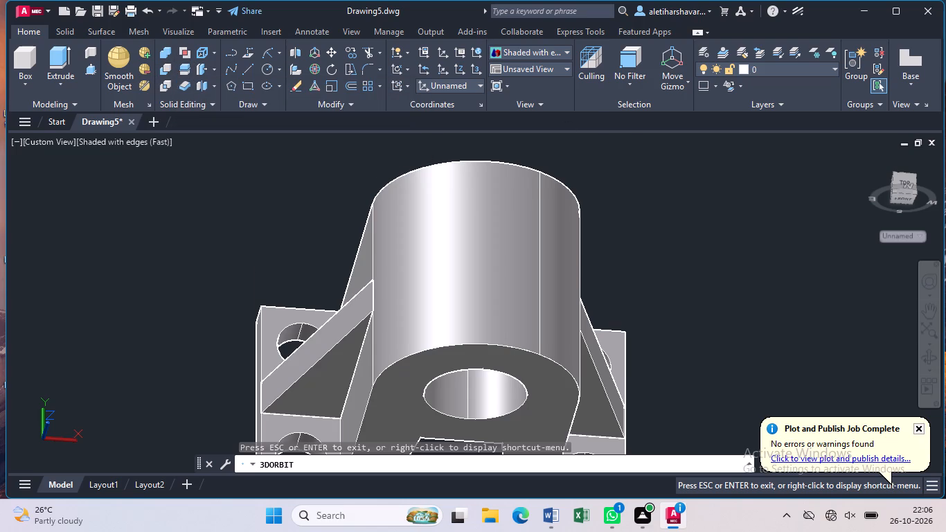
pyautogui.scroll(-2, 643, 205)
pyautogui.moveTo(635, 272); pyautogui.dragTo(627, 267, button='middle')
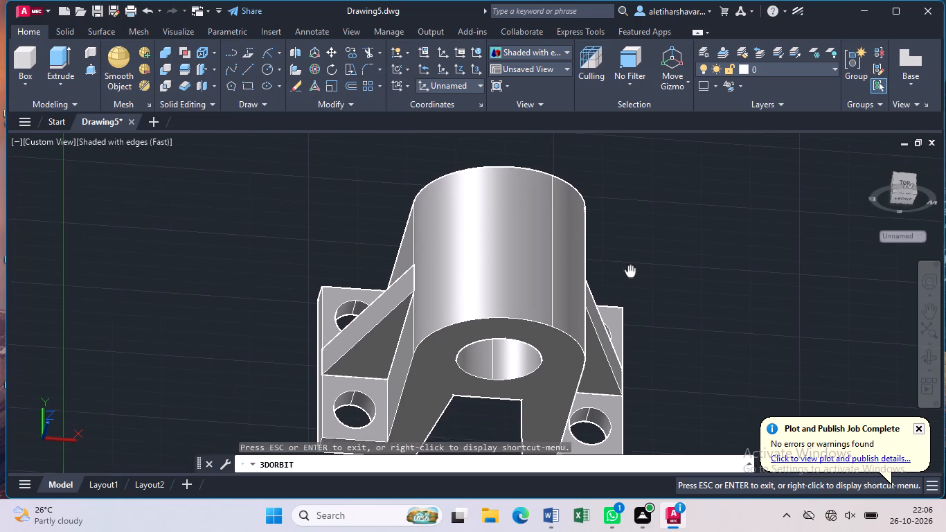
pyautogui.moveTo(627, 267); pyautogui.dragTo(605, 211, button='middle')
pyautogui.scroll(-4, 605, 211)
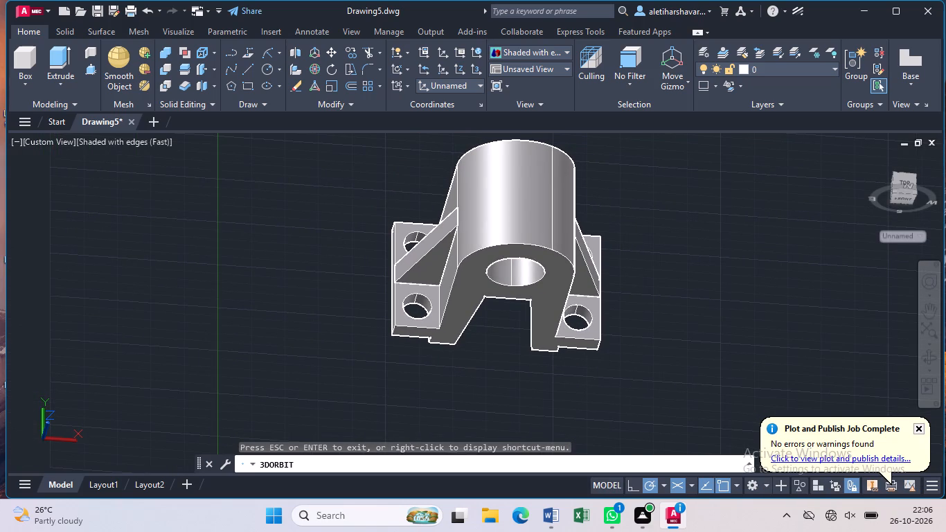
pyautogui.press('Escape')
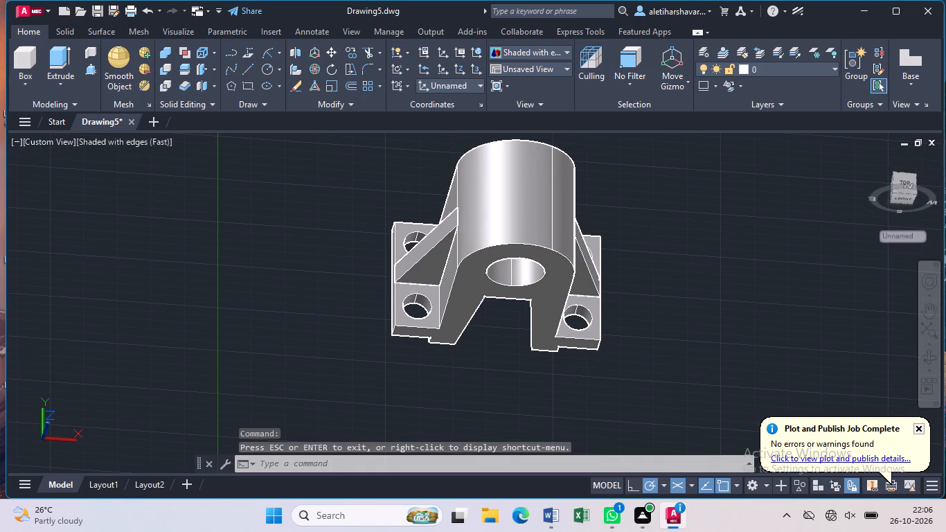
pyautogui.click(657, 147)
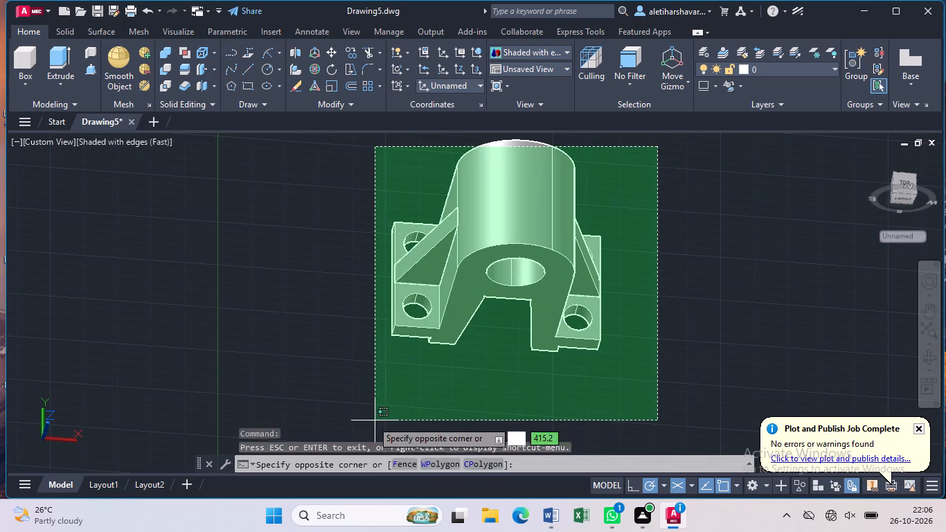
pyautogui.click(359, 418)
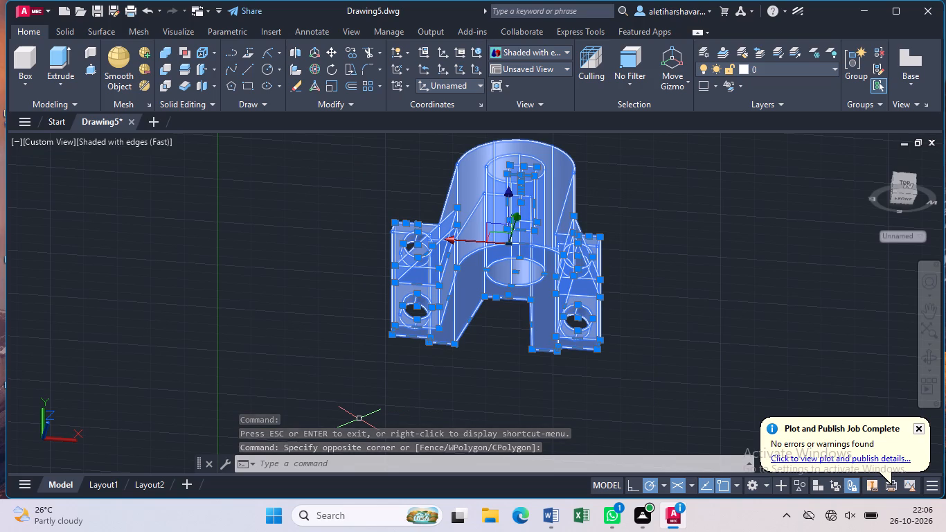
pyautogui.press('Return')
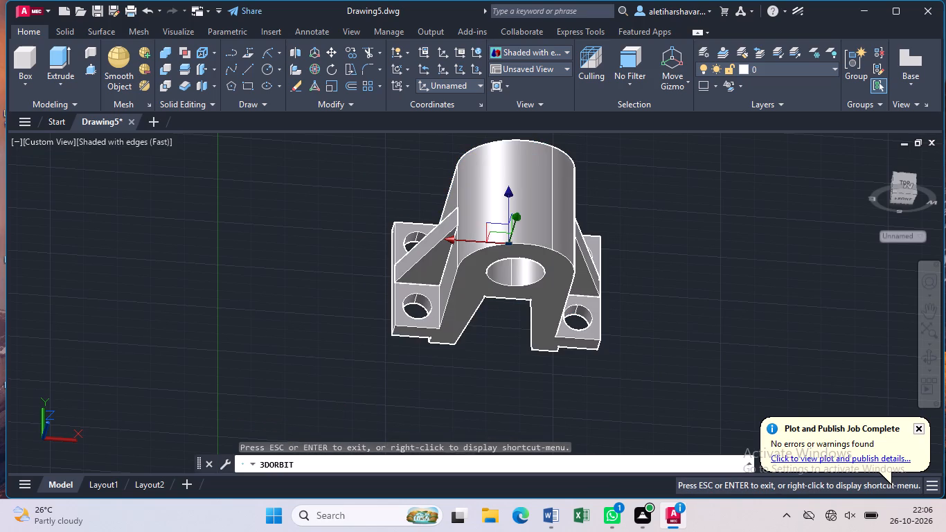
# Presspull the 14 by 32 rectangular area at the rounded top to a height of 10.
pyautogui.click(82, 67)
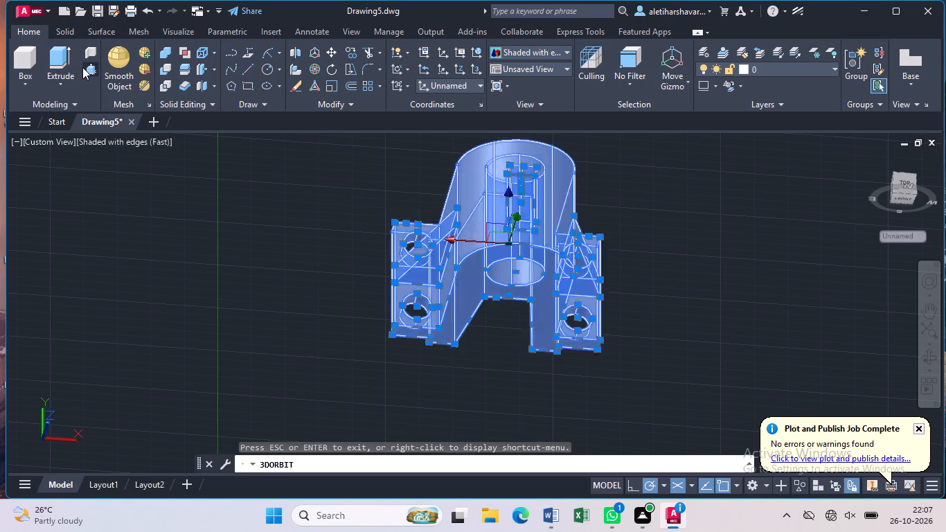
pyautogui.click(524, 209)
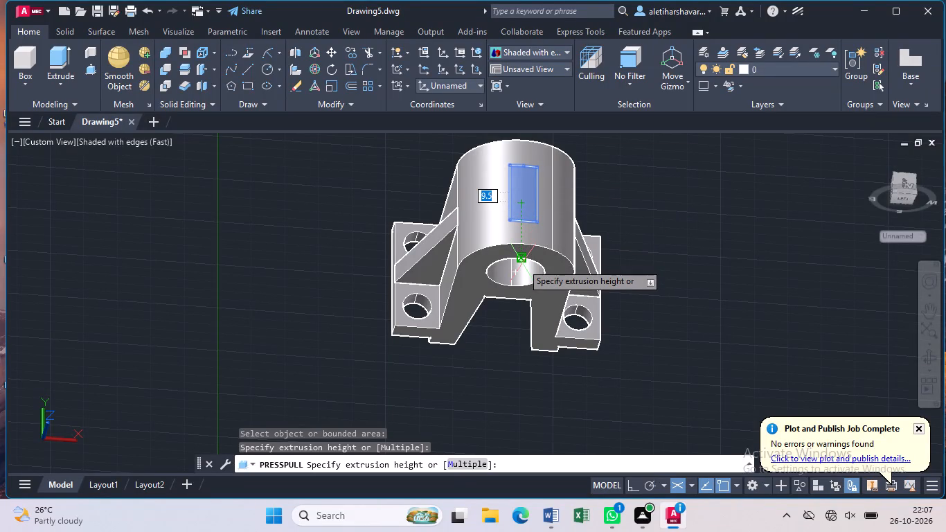
pyautogui.press('1')
pyautogui.press('0')
pyautogui.press('Return')
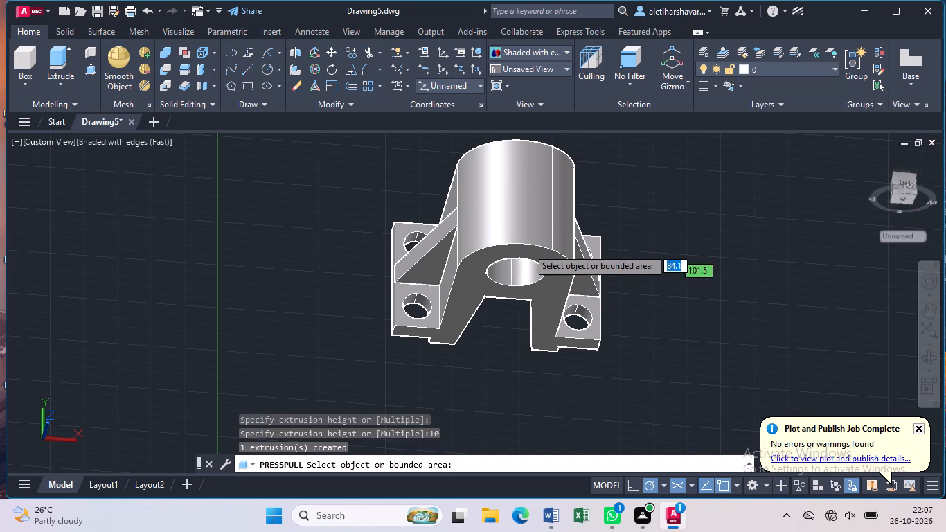
# Presspull the same rectangular area outward, setting the height freehand so the block projects beyond the rounded top.
pyautogui.click(531, 199)
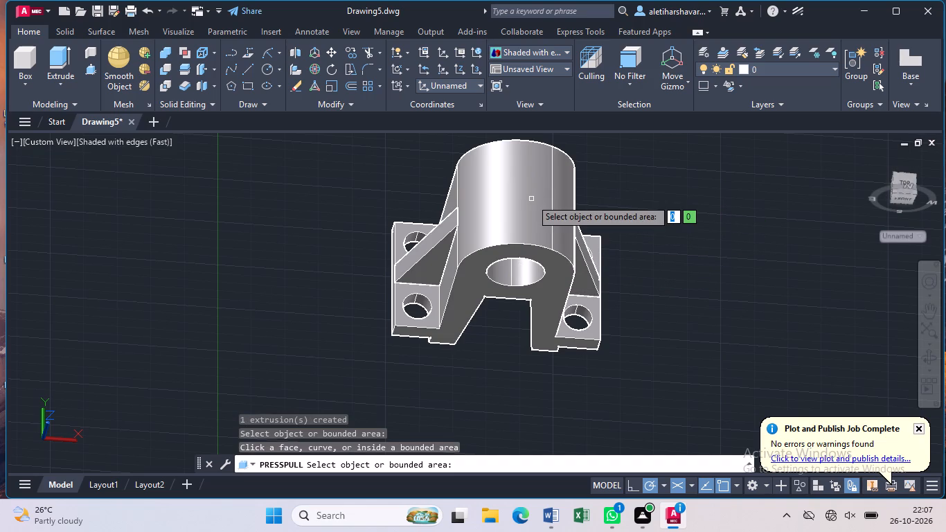
pyautogui.click(531, 199)
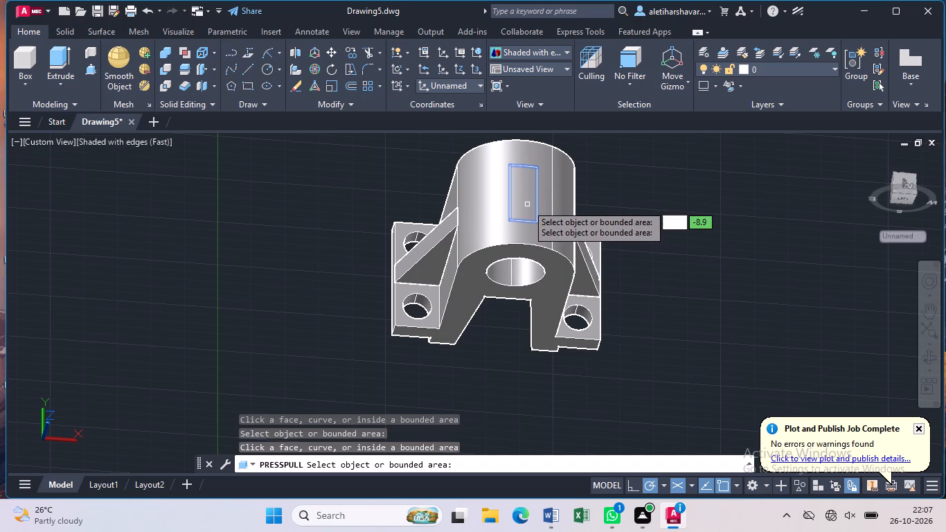
pyautogui.click(527, 204)
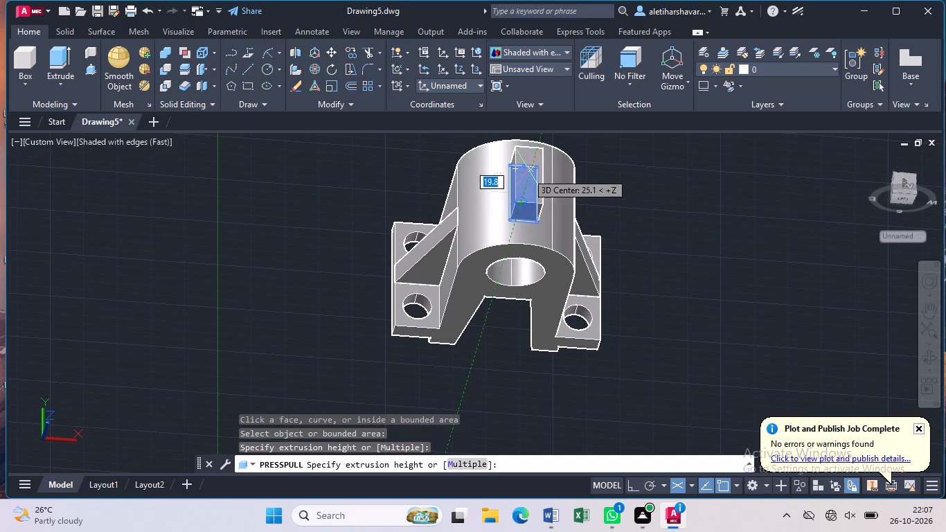
pyautogui.click(528, 165)
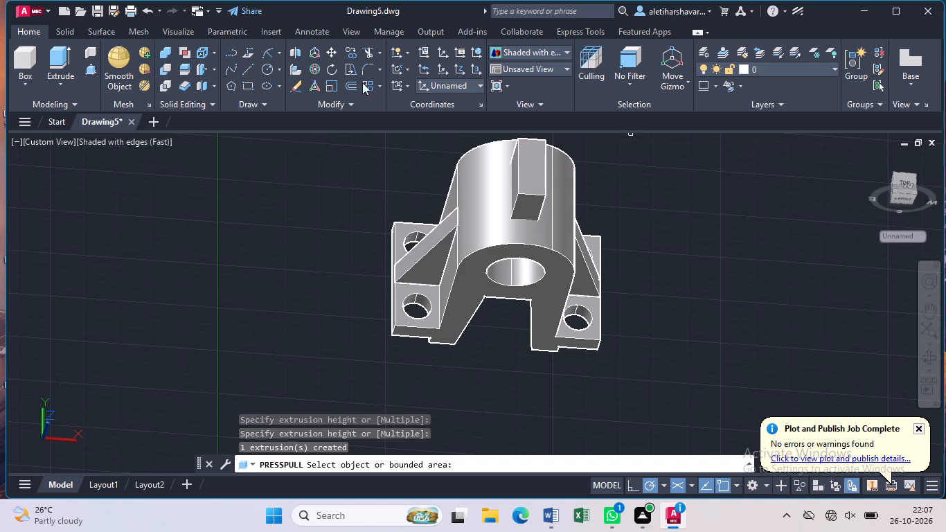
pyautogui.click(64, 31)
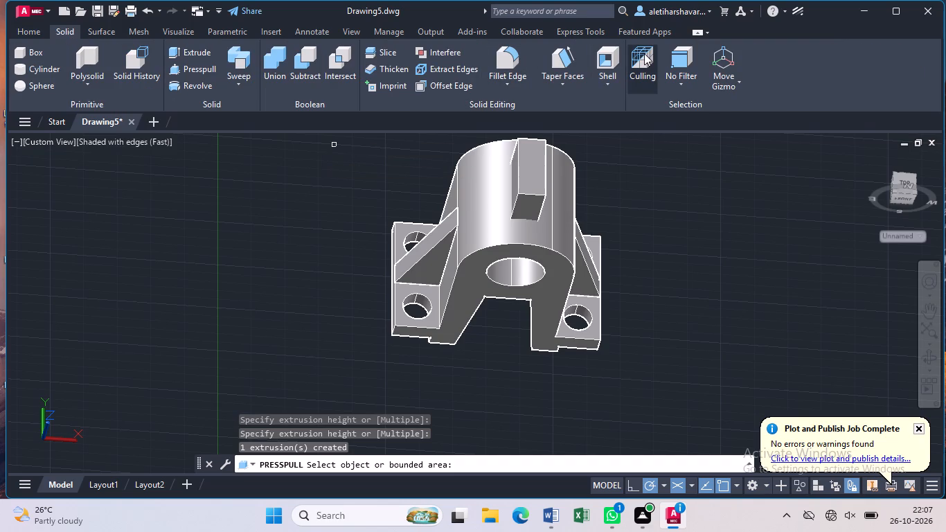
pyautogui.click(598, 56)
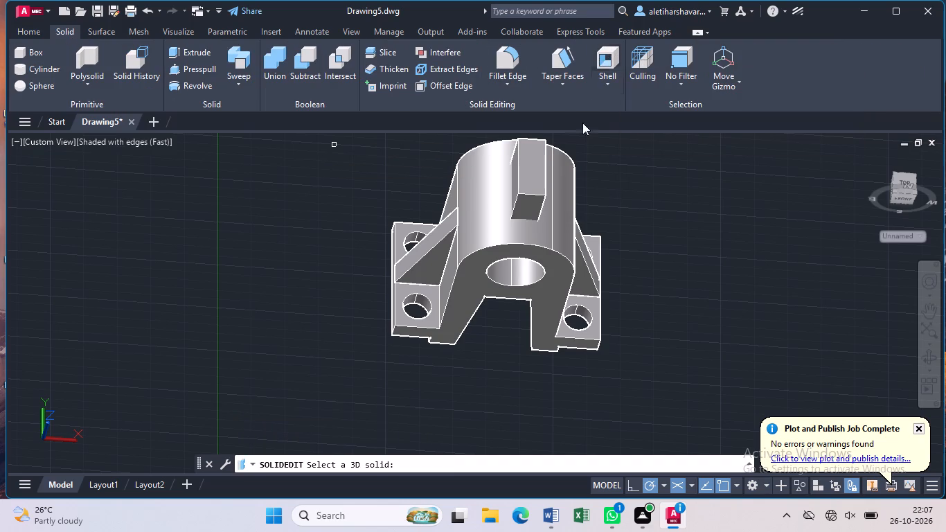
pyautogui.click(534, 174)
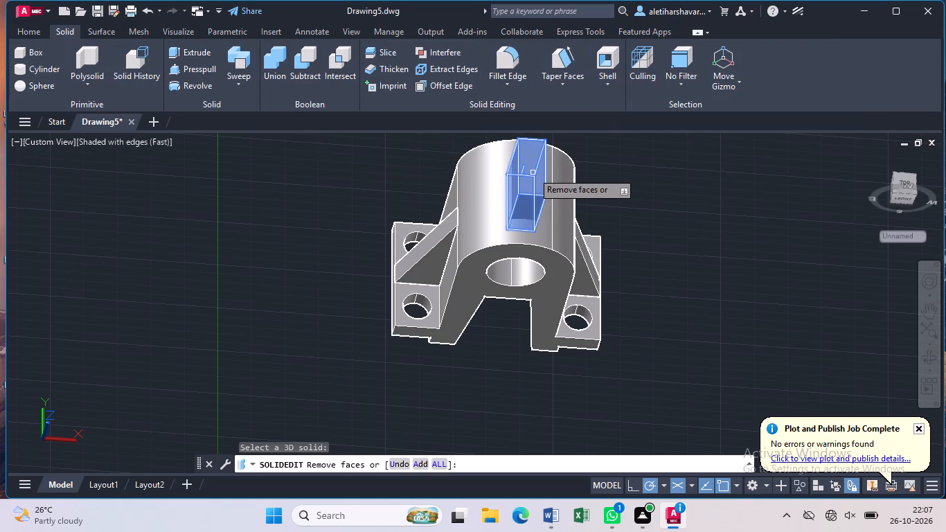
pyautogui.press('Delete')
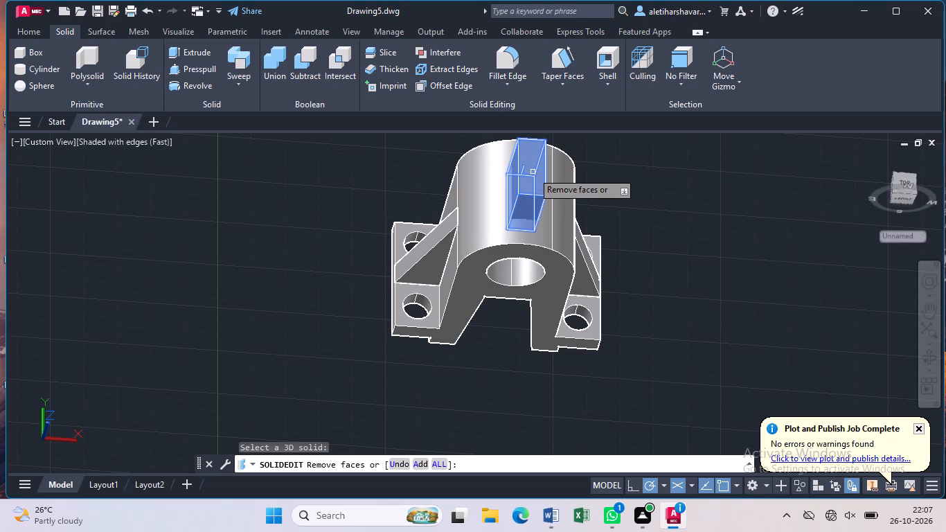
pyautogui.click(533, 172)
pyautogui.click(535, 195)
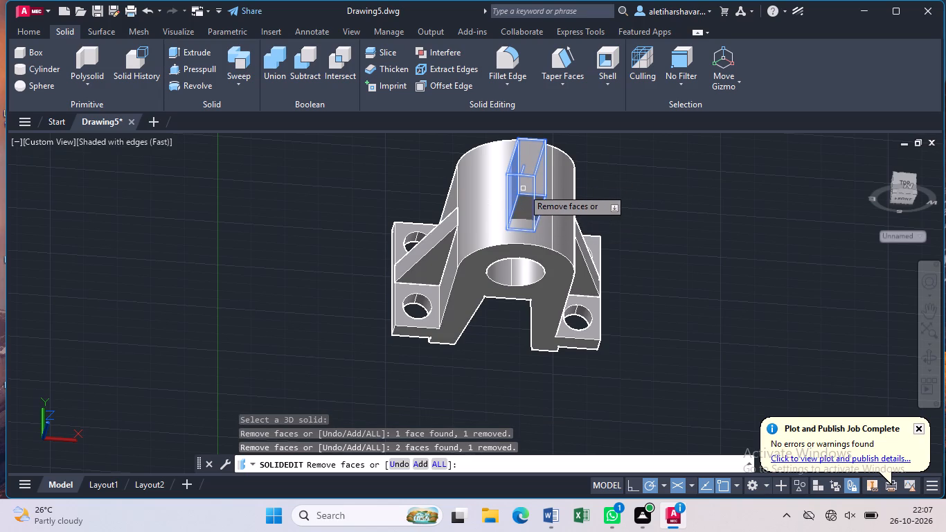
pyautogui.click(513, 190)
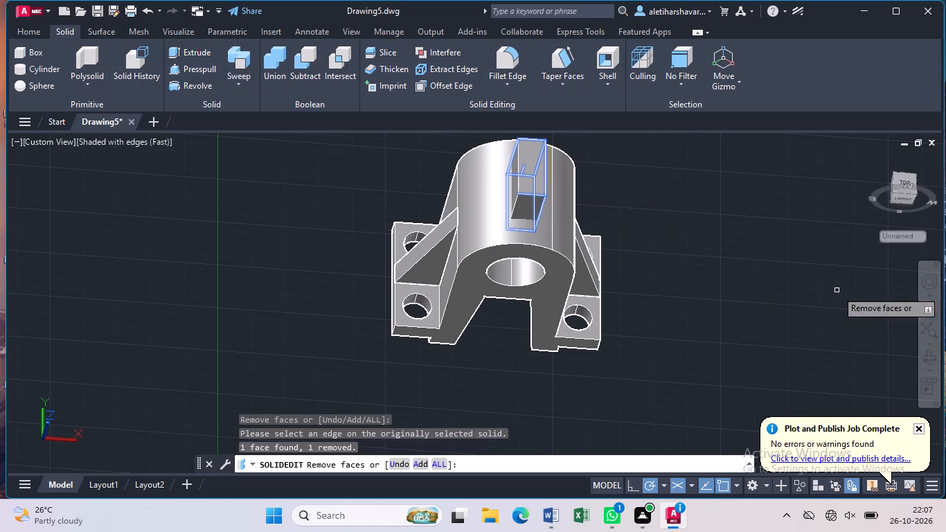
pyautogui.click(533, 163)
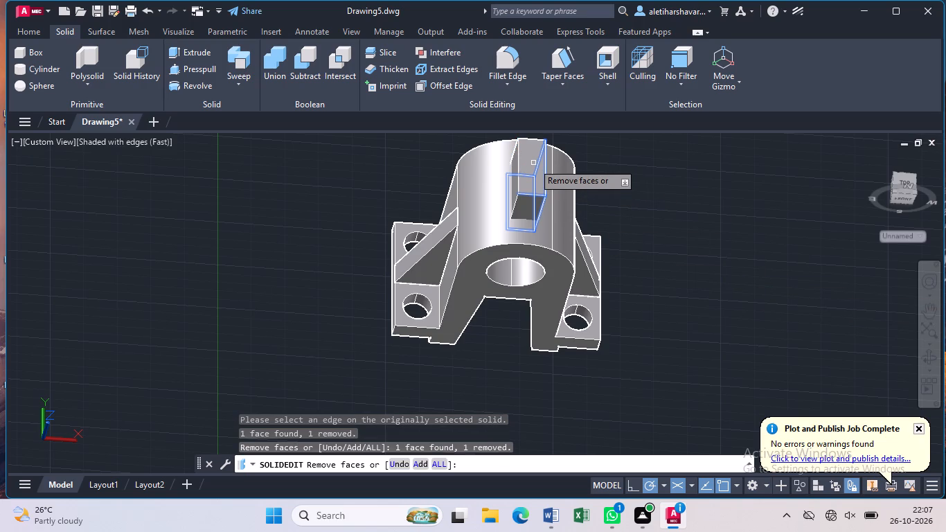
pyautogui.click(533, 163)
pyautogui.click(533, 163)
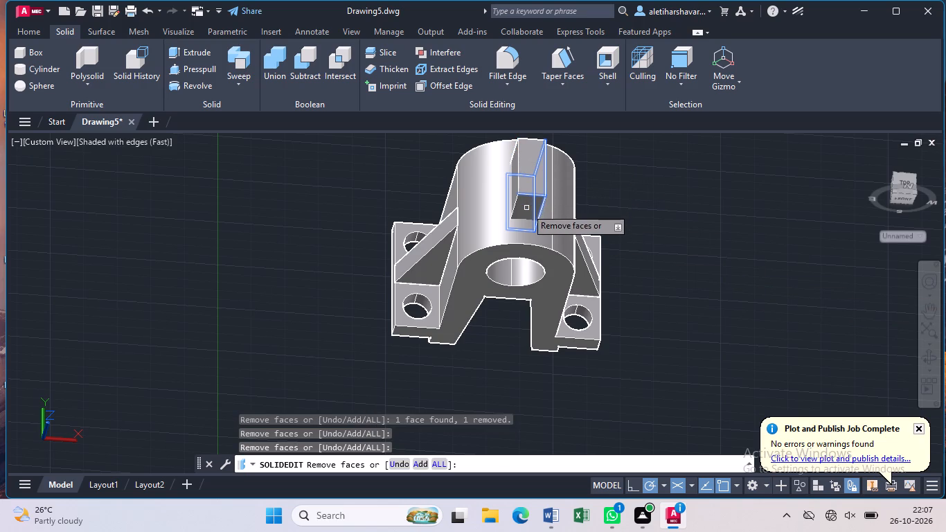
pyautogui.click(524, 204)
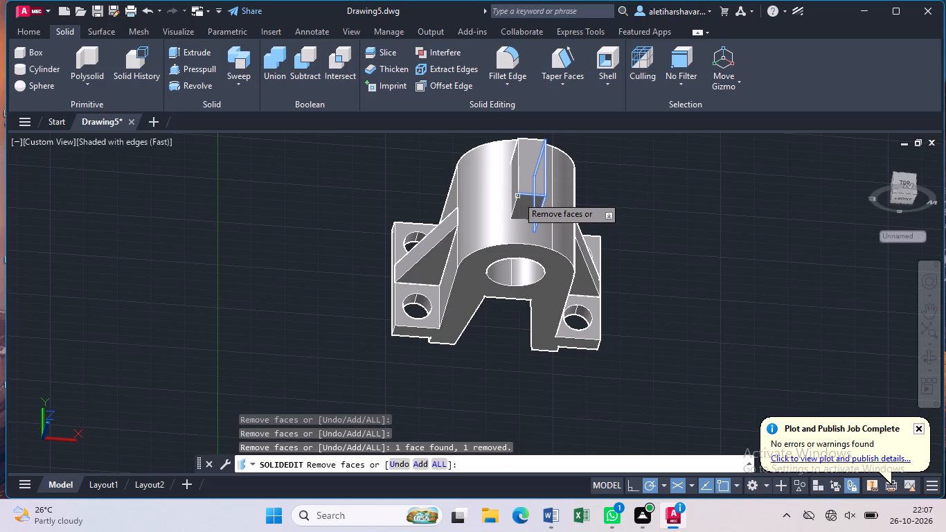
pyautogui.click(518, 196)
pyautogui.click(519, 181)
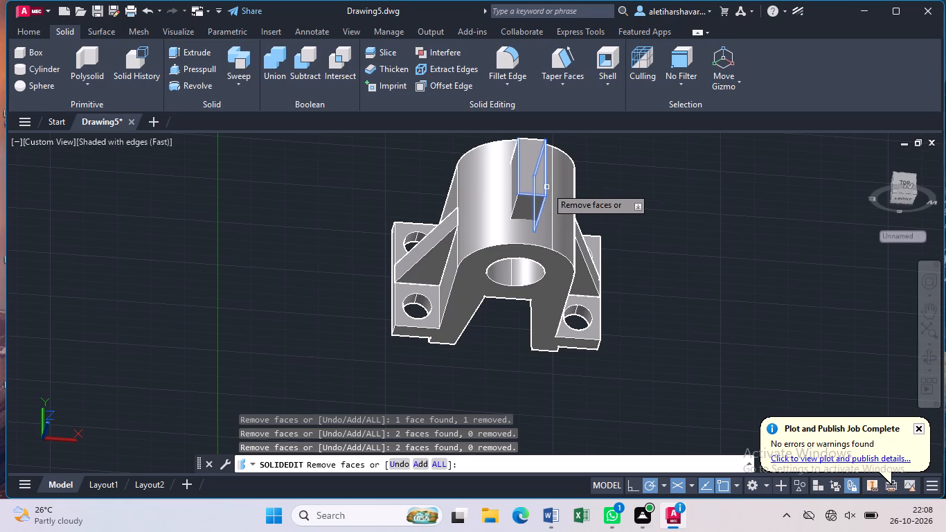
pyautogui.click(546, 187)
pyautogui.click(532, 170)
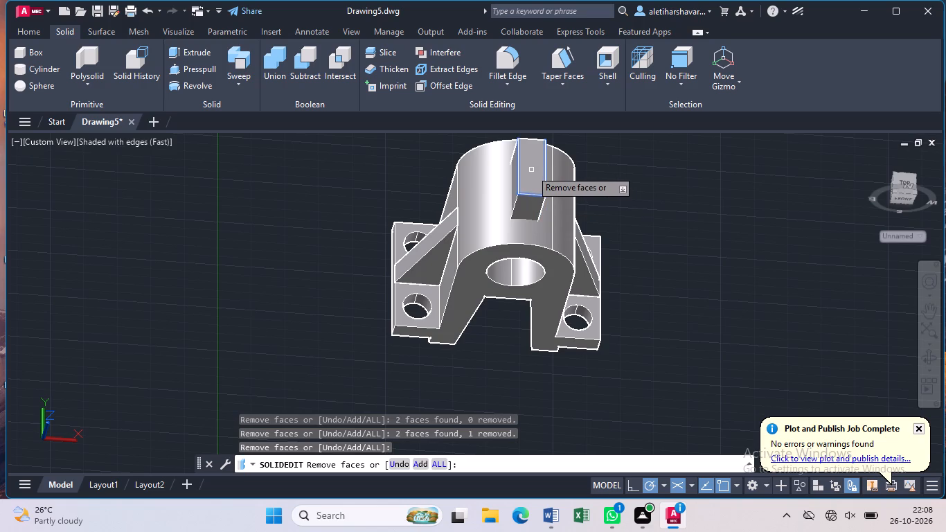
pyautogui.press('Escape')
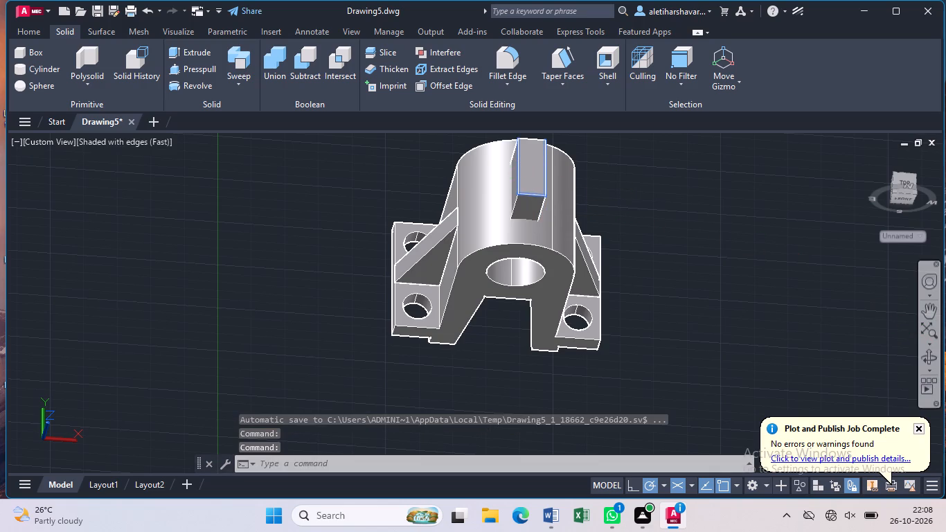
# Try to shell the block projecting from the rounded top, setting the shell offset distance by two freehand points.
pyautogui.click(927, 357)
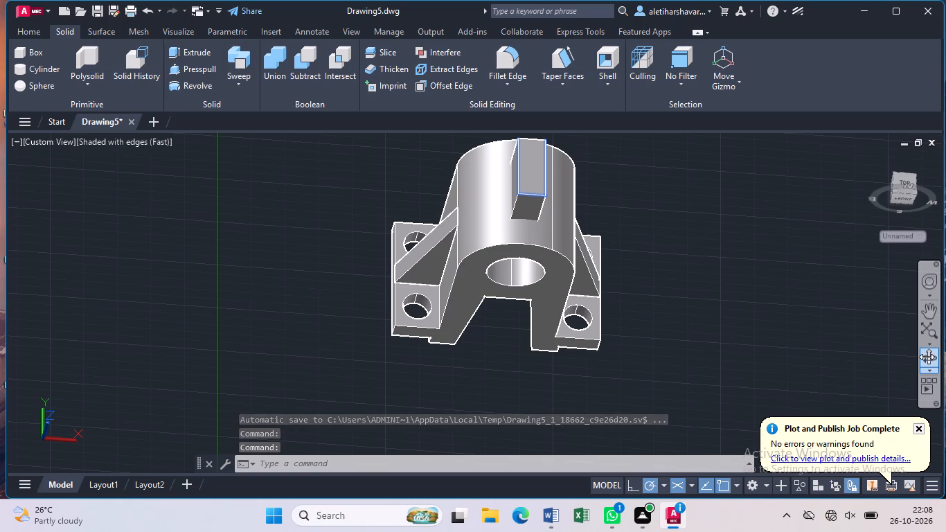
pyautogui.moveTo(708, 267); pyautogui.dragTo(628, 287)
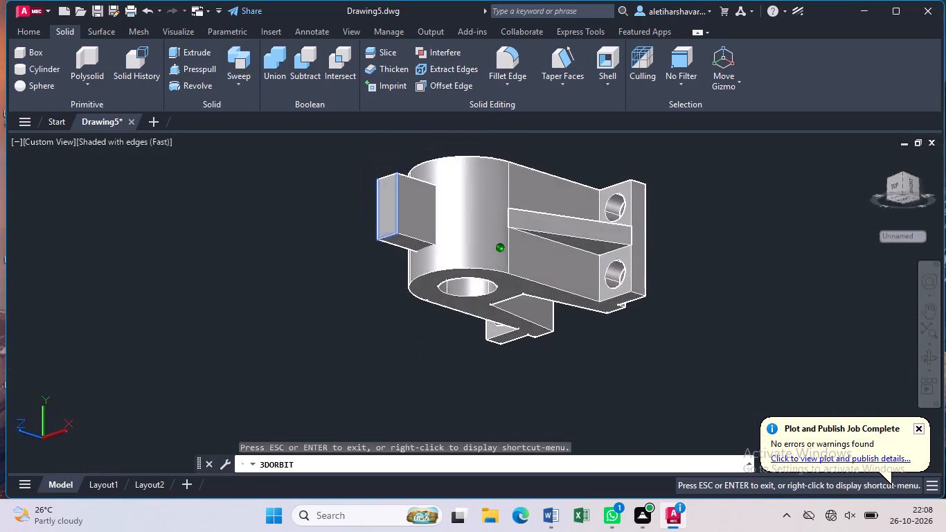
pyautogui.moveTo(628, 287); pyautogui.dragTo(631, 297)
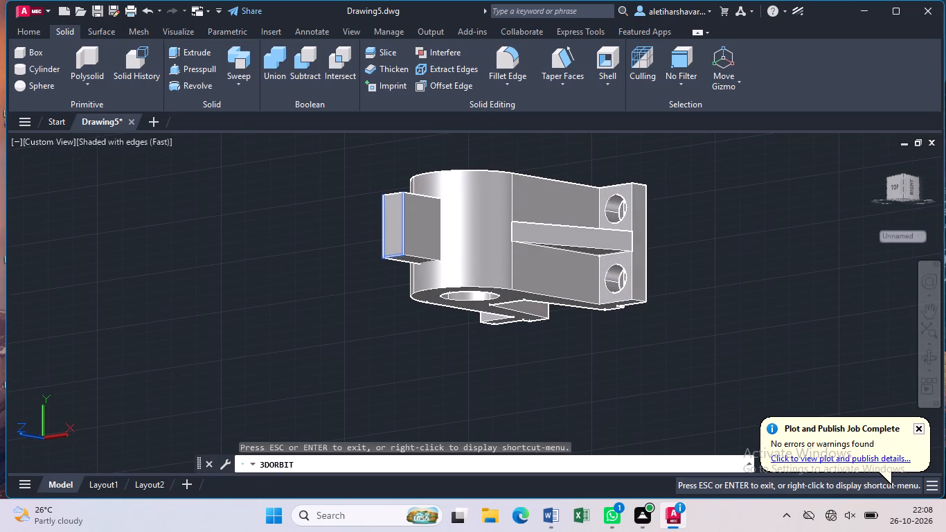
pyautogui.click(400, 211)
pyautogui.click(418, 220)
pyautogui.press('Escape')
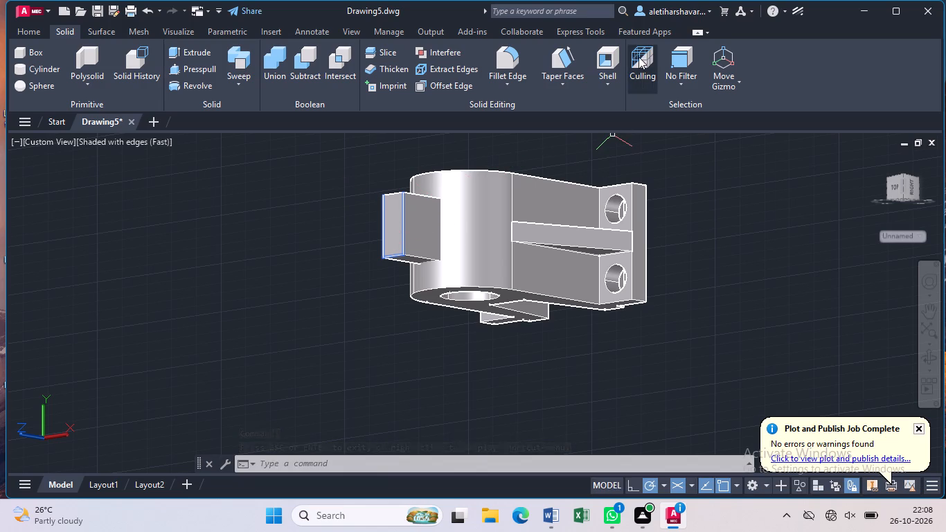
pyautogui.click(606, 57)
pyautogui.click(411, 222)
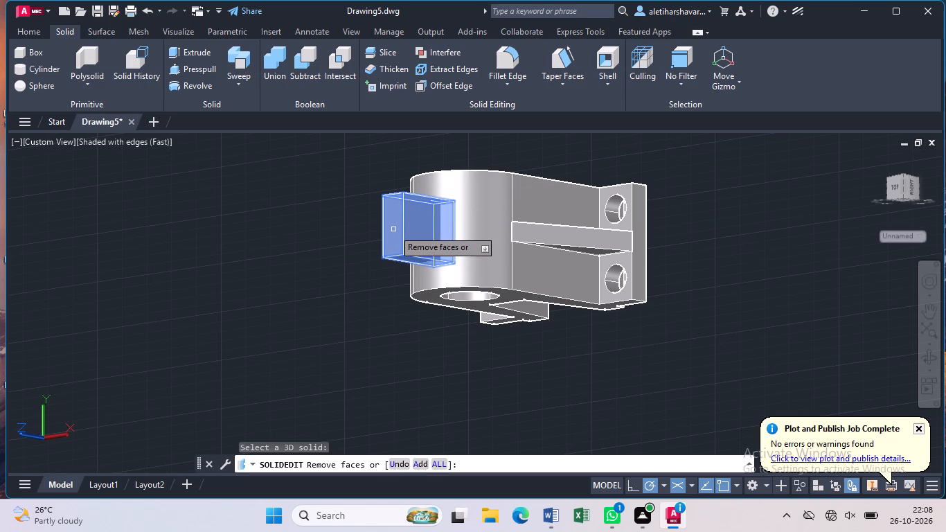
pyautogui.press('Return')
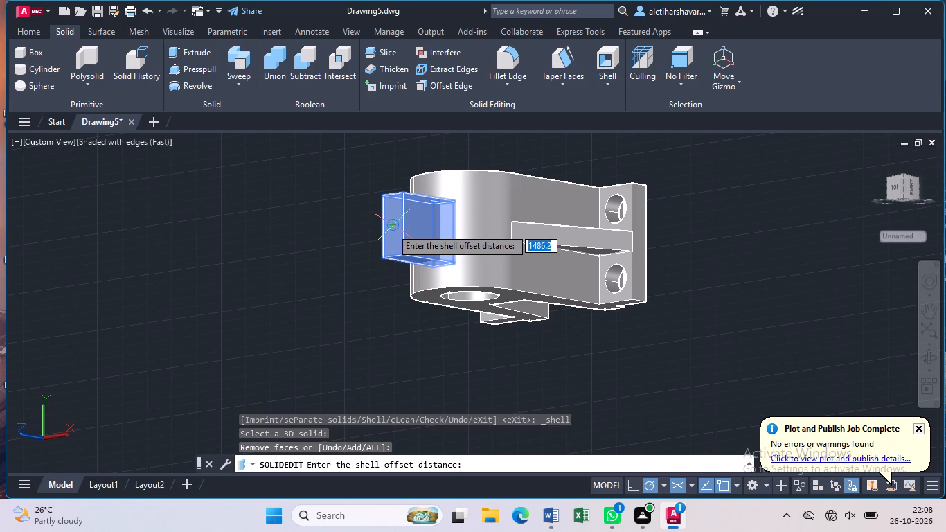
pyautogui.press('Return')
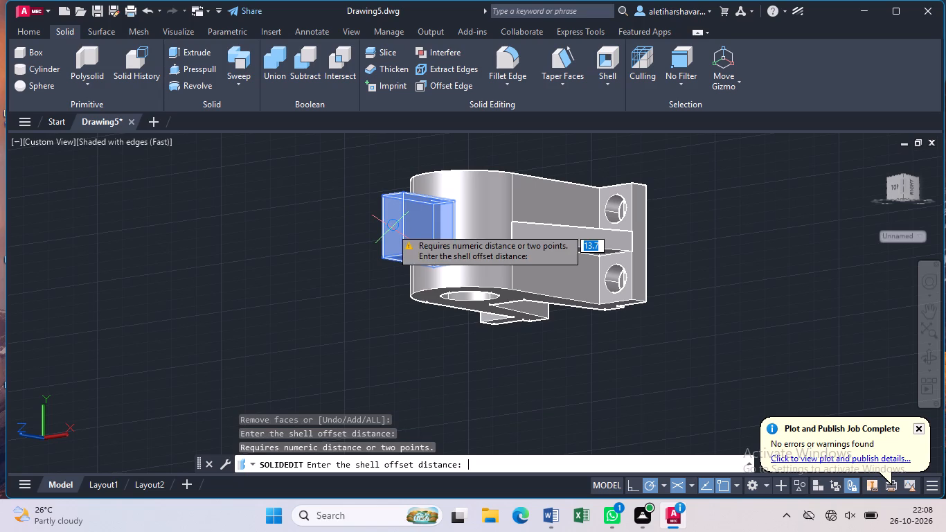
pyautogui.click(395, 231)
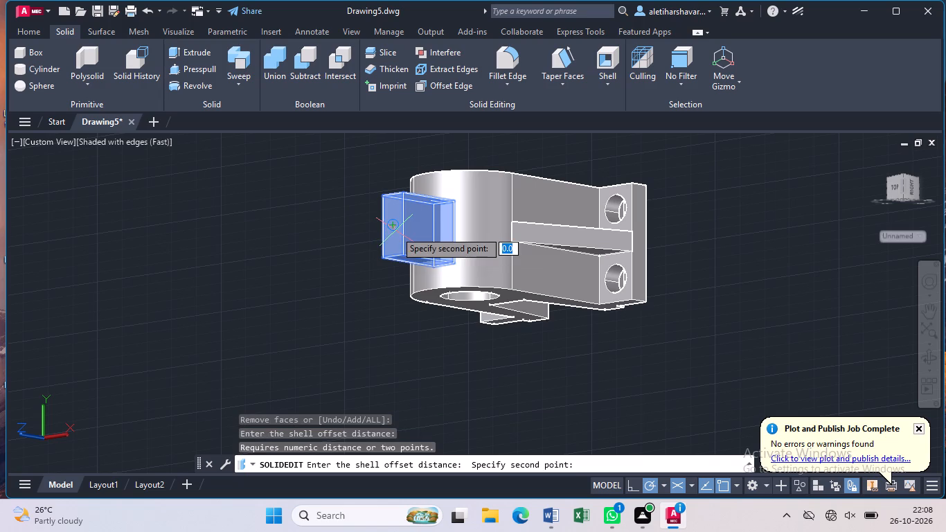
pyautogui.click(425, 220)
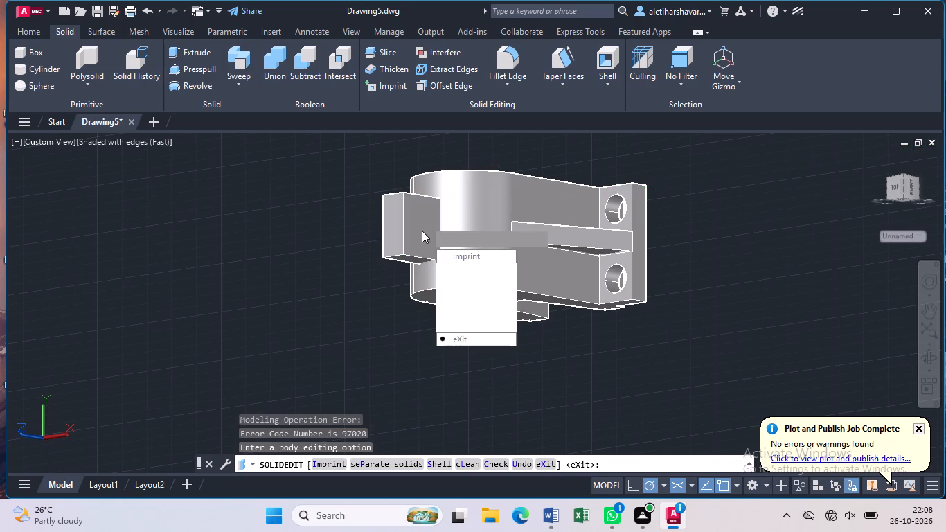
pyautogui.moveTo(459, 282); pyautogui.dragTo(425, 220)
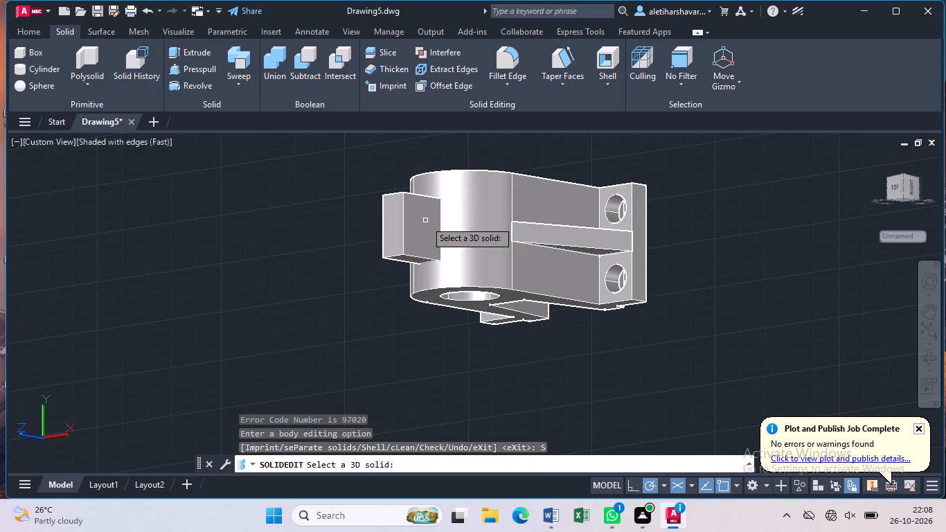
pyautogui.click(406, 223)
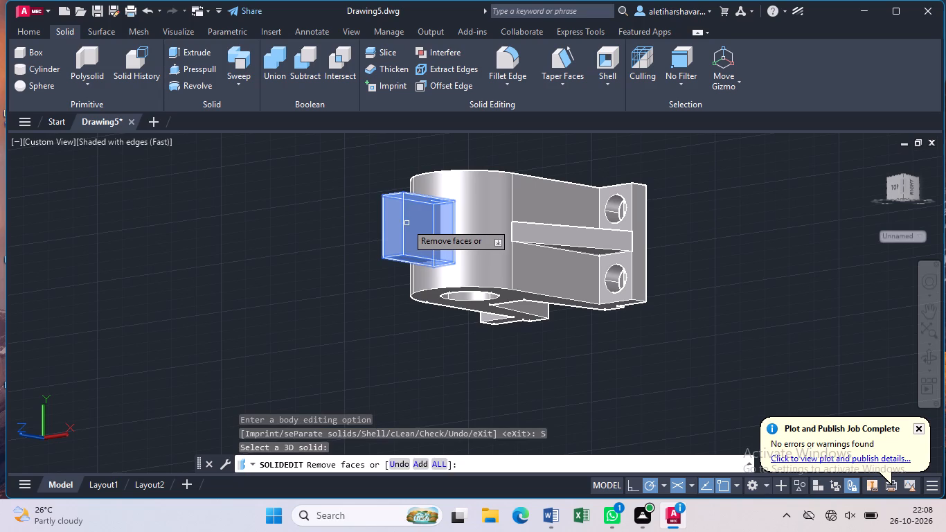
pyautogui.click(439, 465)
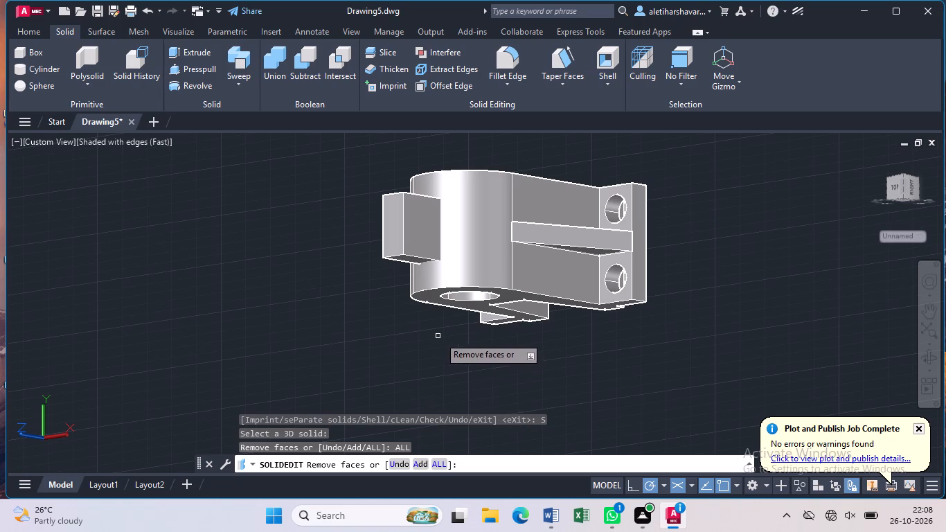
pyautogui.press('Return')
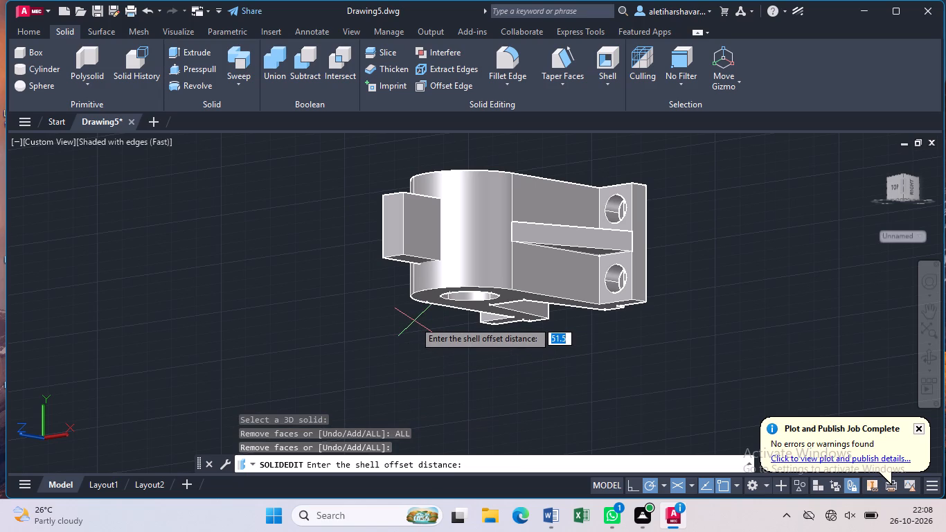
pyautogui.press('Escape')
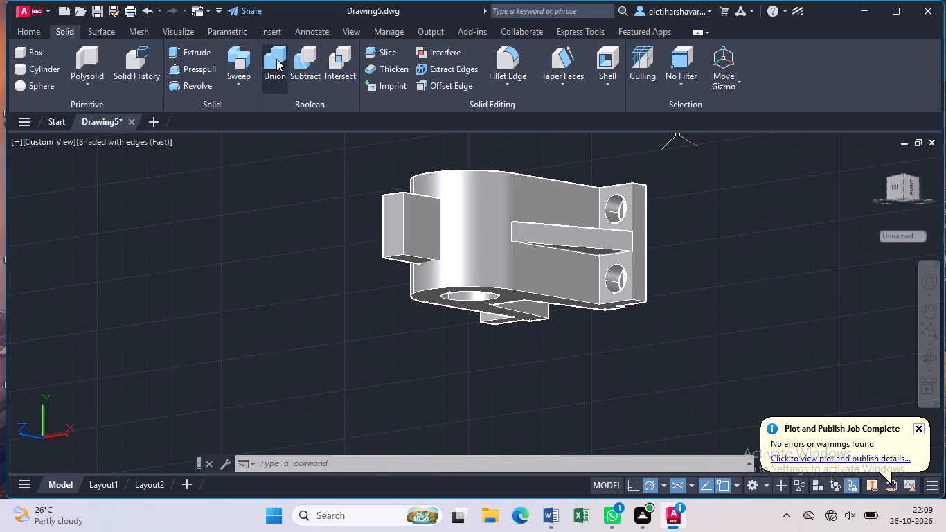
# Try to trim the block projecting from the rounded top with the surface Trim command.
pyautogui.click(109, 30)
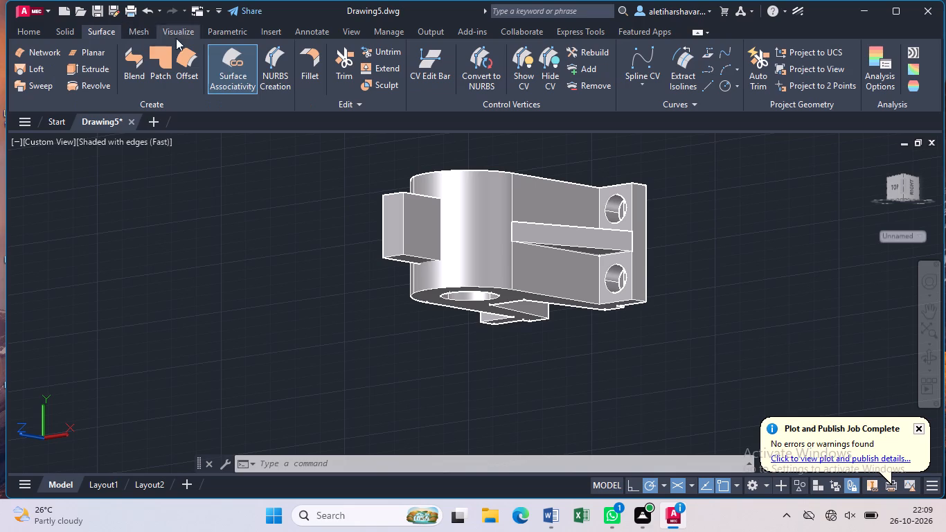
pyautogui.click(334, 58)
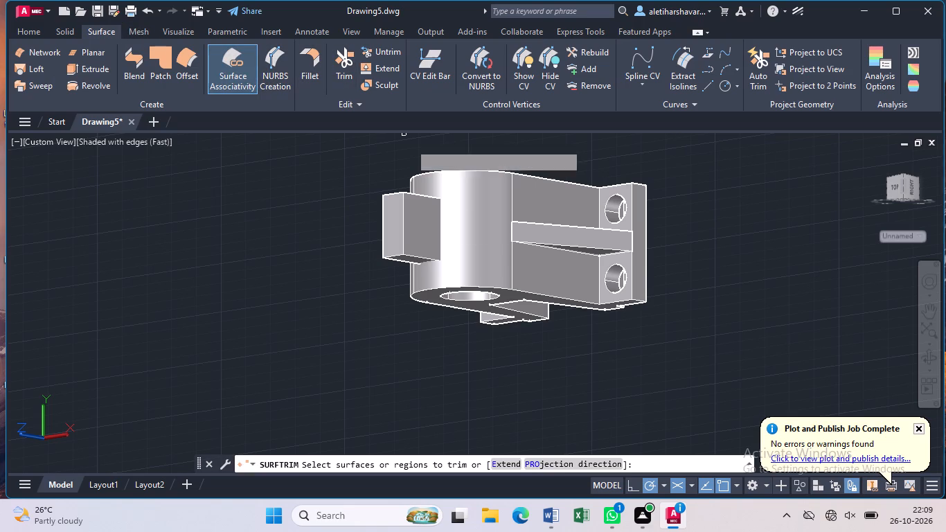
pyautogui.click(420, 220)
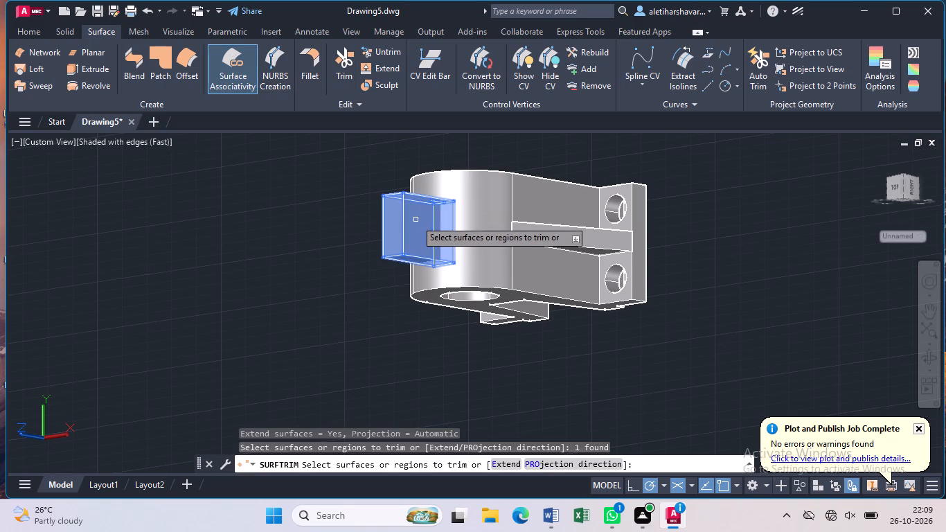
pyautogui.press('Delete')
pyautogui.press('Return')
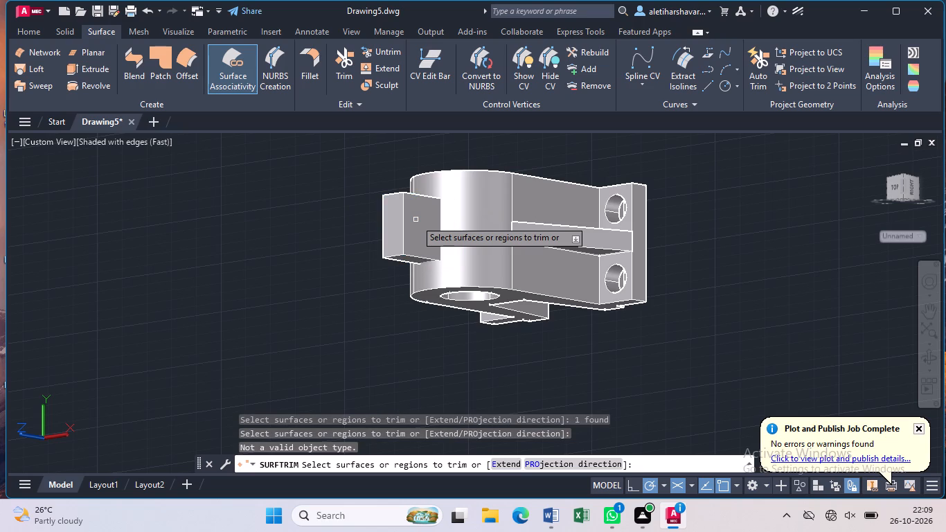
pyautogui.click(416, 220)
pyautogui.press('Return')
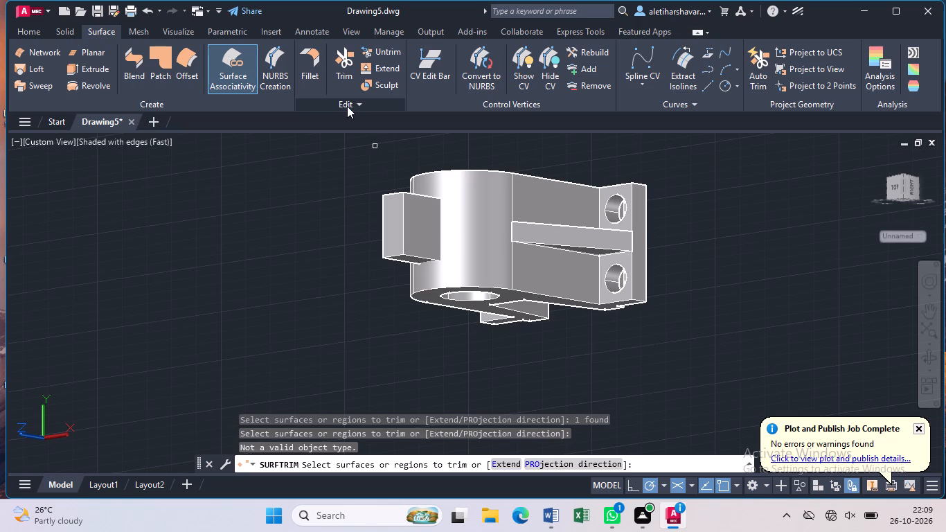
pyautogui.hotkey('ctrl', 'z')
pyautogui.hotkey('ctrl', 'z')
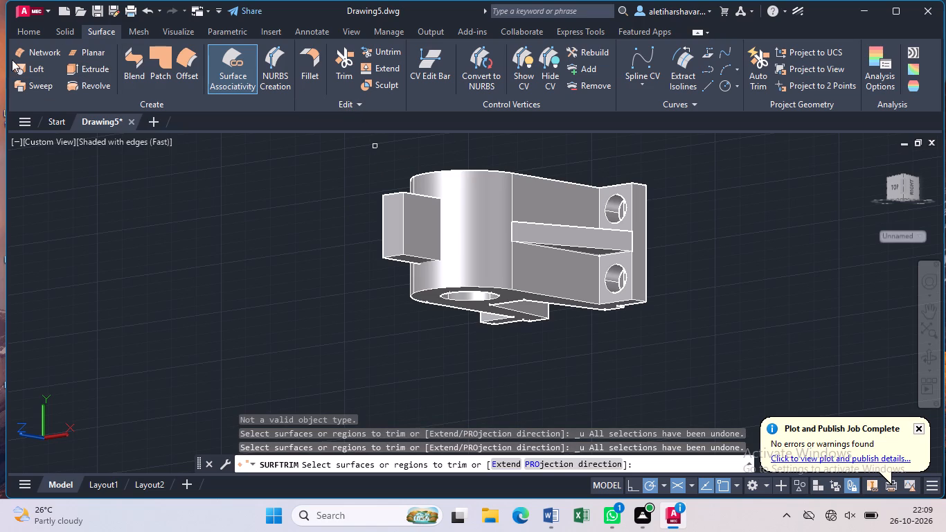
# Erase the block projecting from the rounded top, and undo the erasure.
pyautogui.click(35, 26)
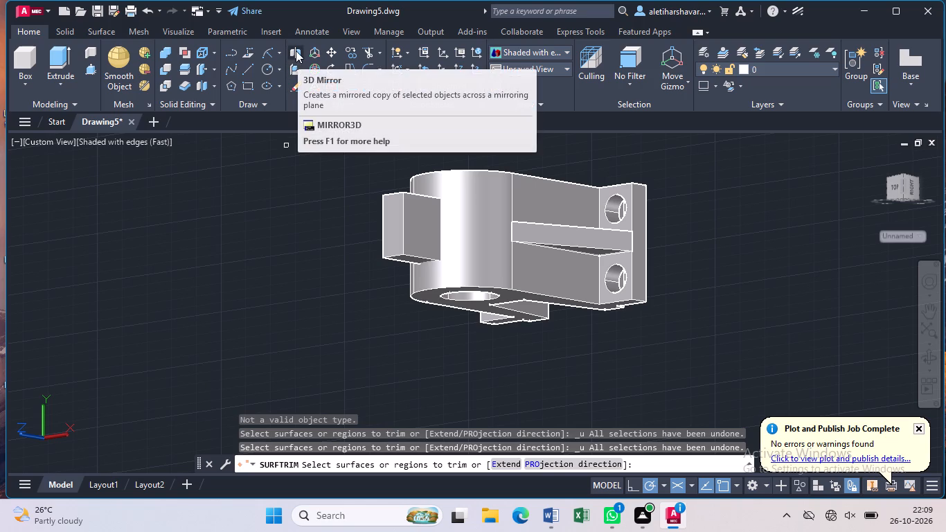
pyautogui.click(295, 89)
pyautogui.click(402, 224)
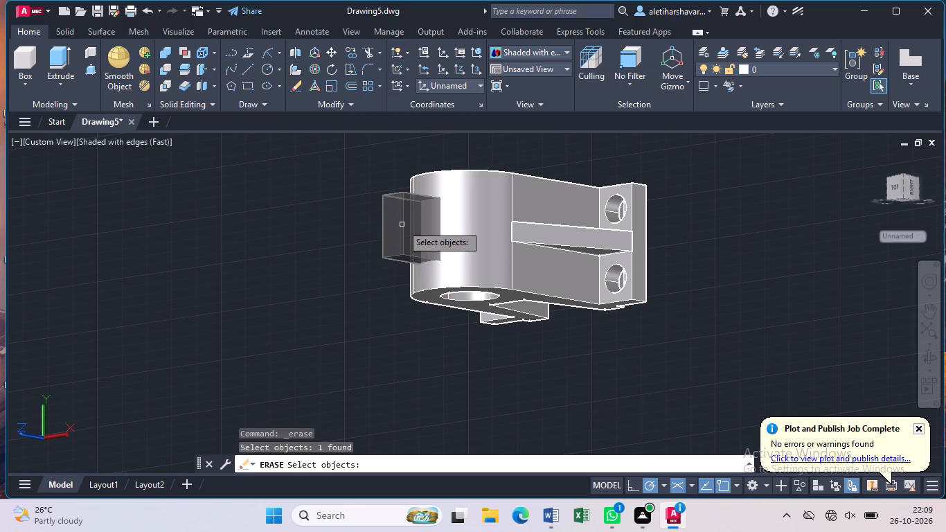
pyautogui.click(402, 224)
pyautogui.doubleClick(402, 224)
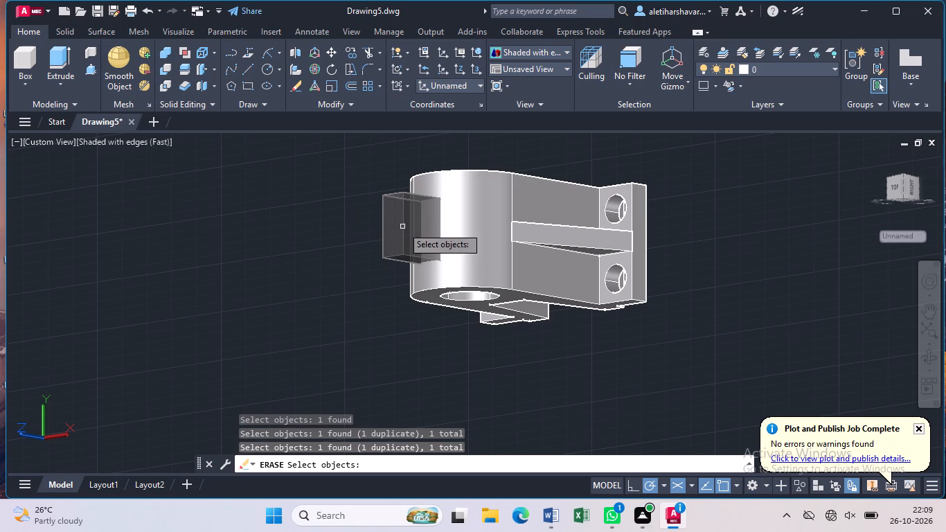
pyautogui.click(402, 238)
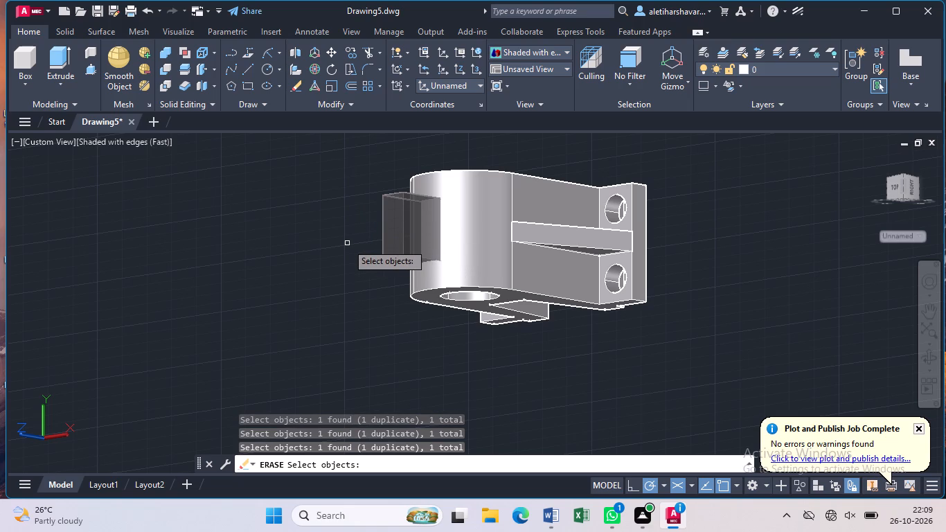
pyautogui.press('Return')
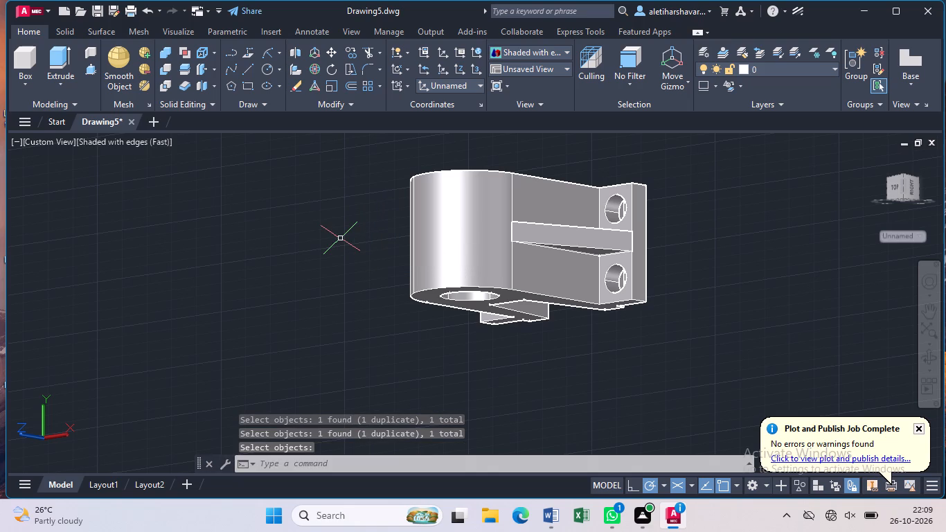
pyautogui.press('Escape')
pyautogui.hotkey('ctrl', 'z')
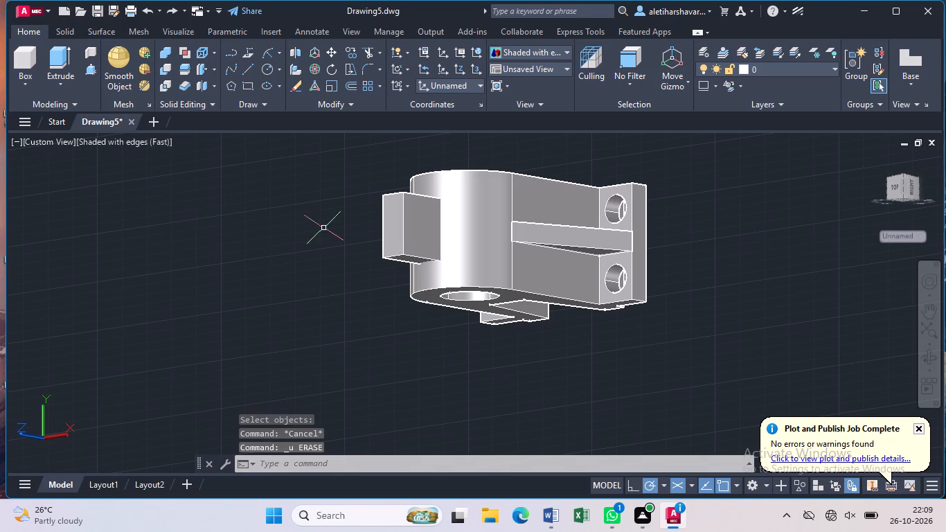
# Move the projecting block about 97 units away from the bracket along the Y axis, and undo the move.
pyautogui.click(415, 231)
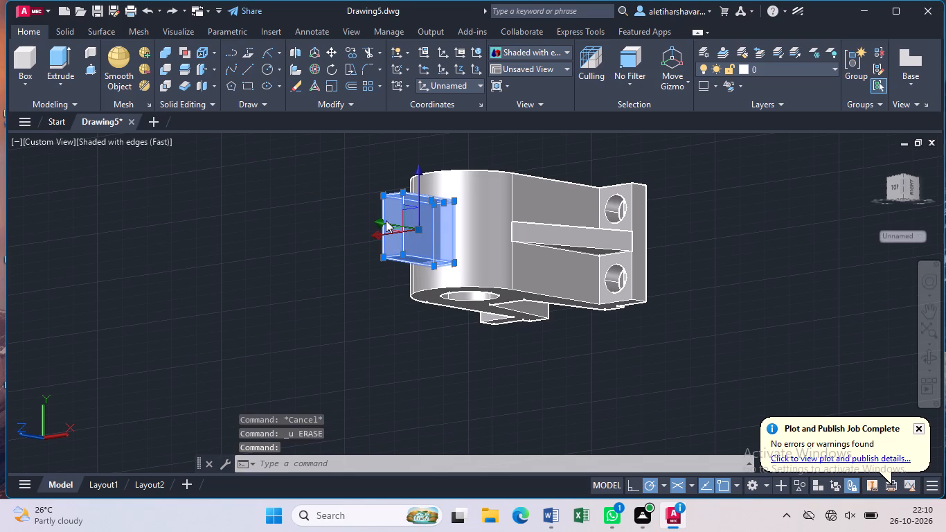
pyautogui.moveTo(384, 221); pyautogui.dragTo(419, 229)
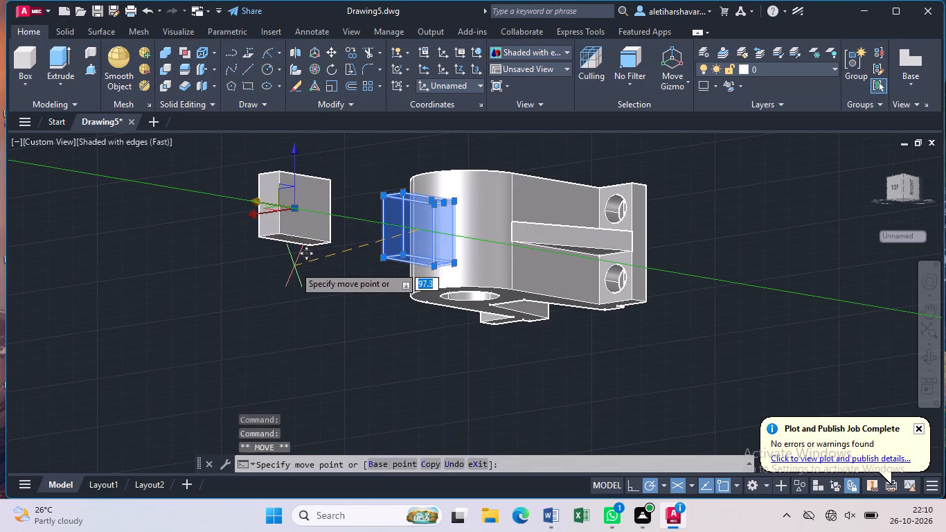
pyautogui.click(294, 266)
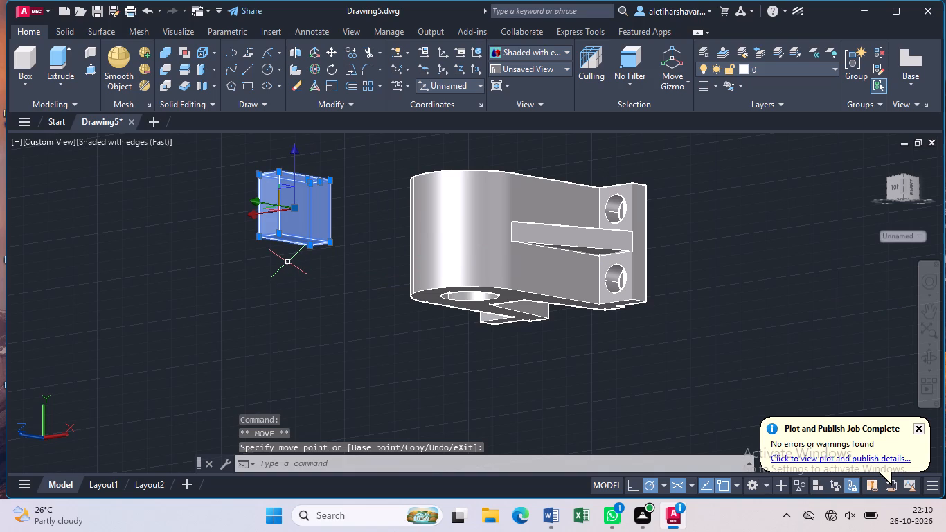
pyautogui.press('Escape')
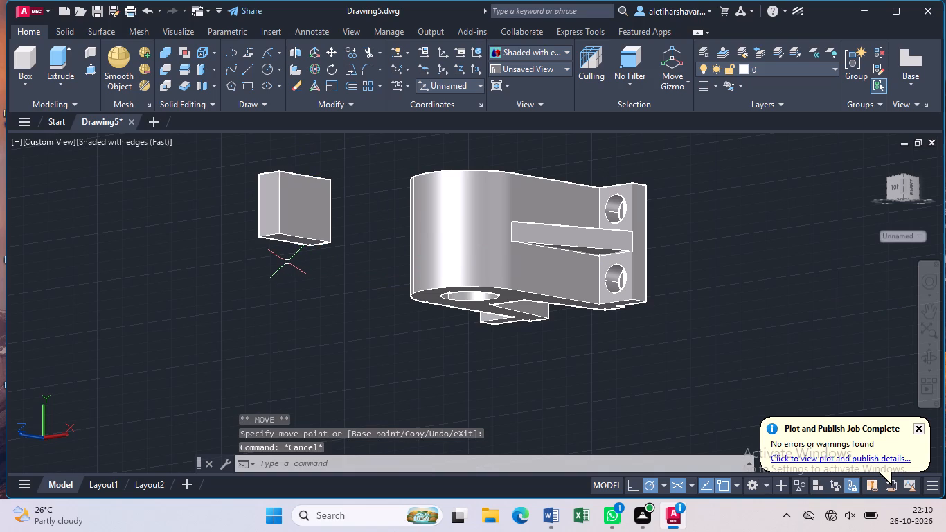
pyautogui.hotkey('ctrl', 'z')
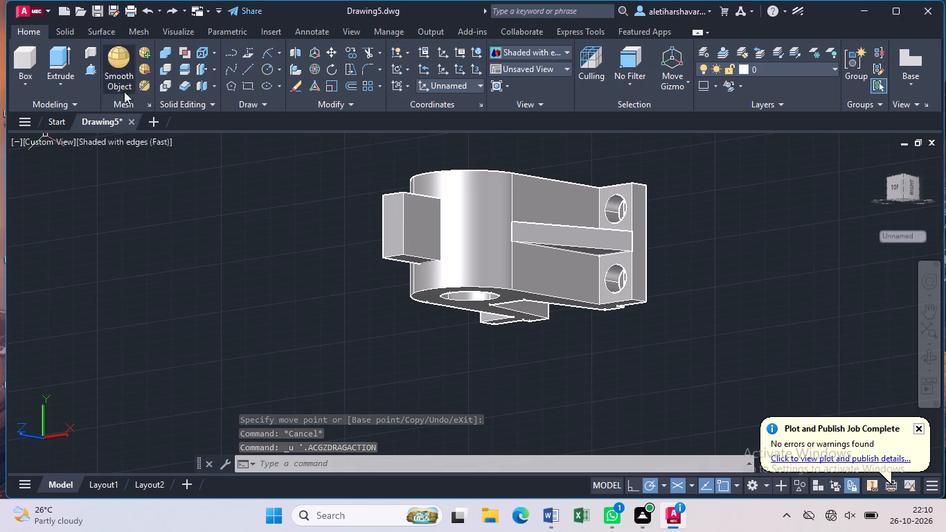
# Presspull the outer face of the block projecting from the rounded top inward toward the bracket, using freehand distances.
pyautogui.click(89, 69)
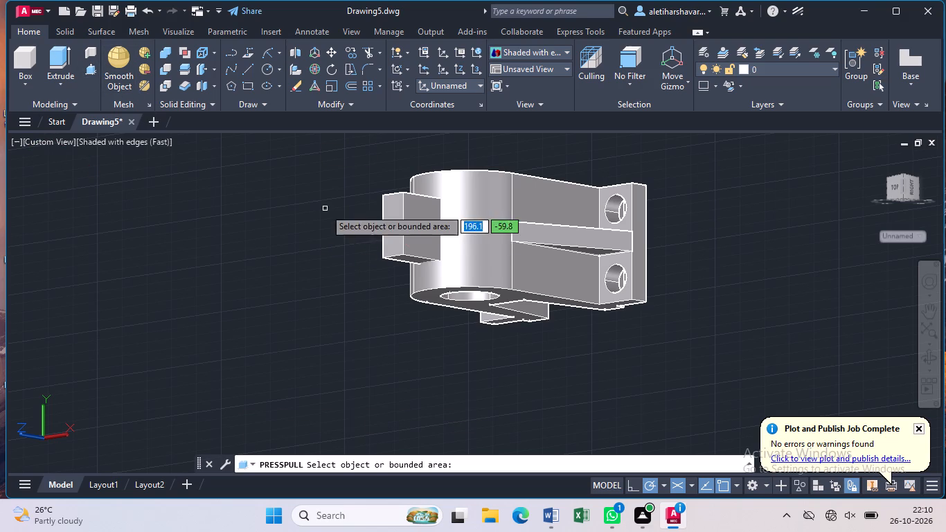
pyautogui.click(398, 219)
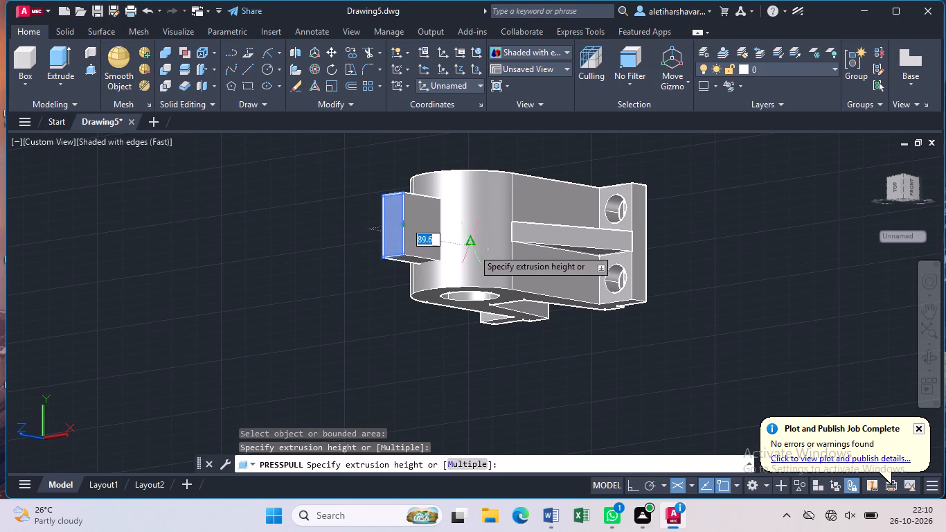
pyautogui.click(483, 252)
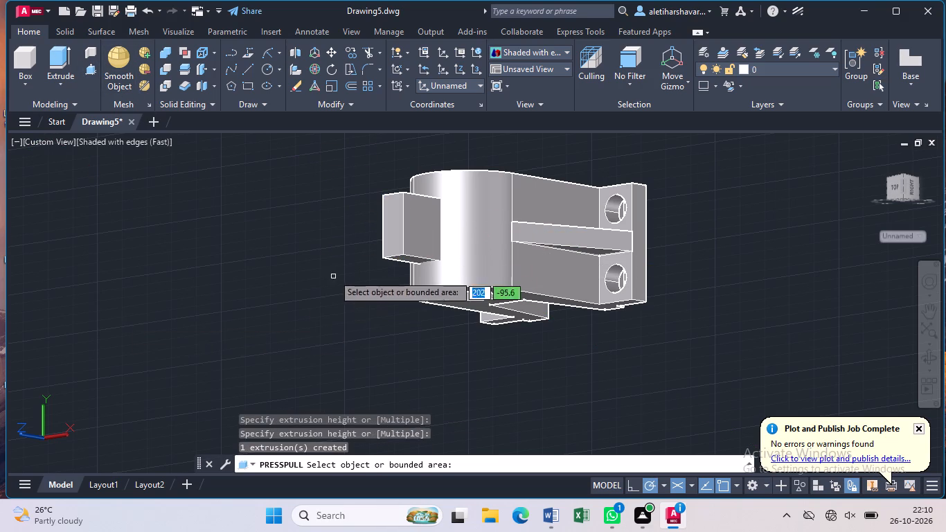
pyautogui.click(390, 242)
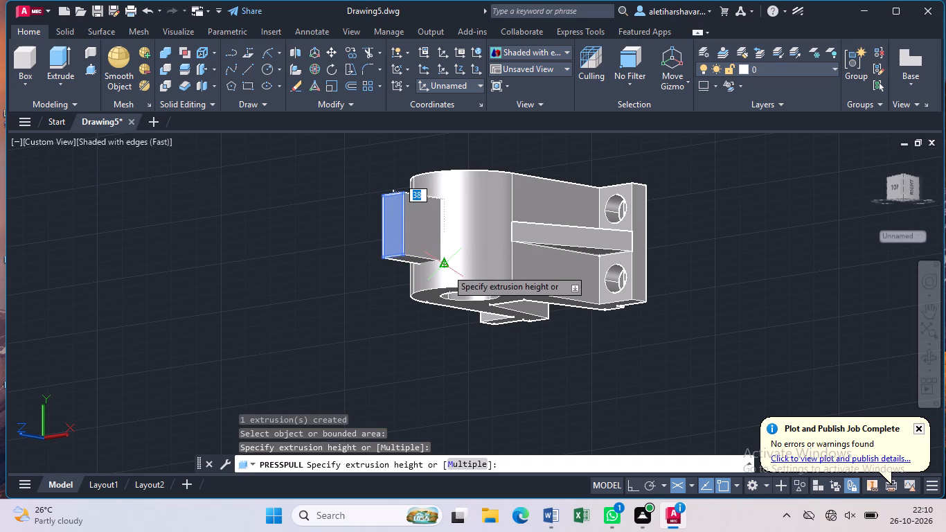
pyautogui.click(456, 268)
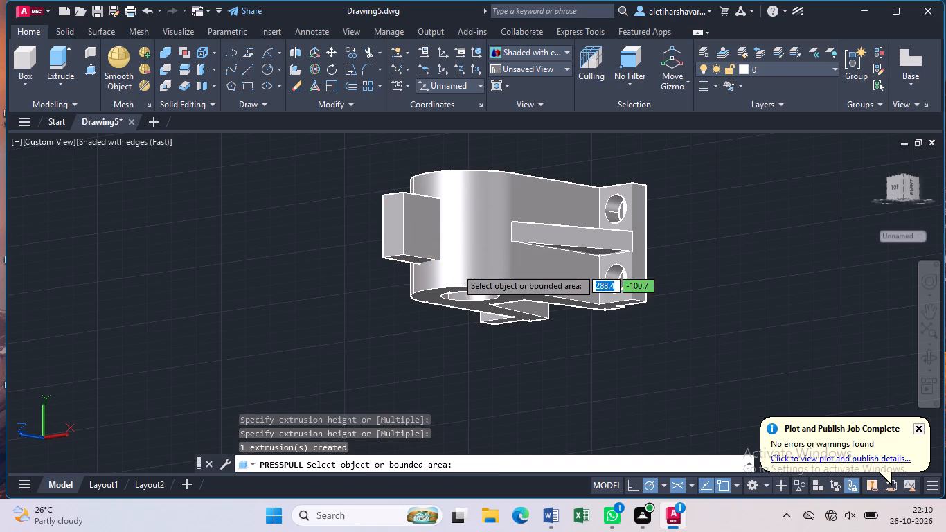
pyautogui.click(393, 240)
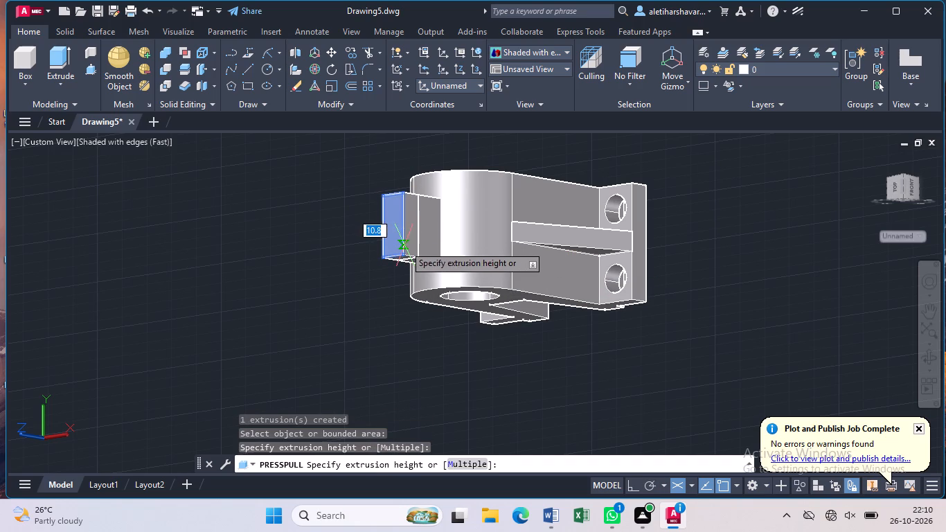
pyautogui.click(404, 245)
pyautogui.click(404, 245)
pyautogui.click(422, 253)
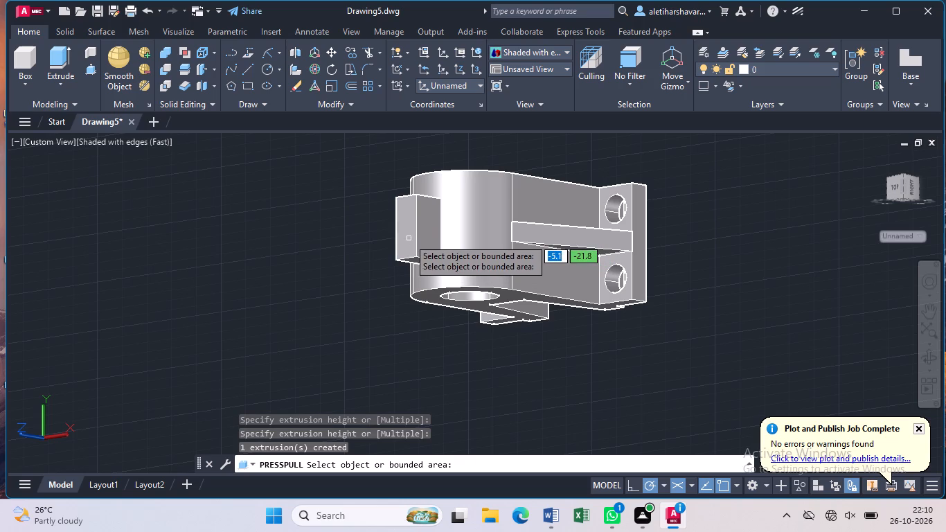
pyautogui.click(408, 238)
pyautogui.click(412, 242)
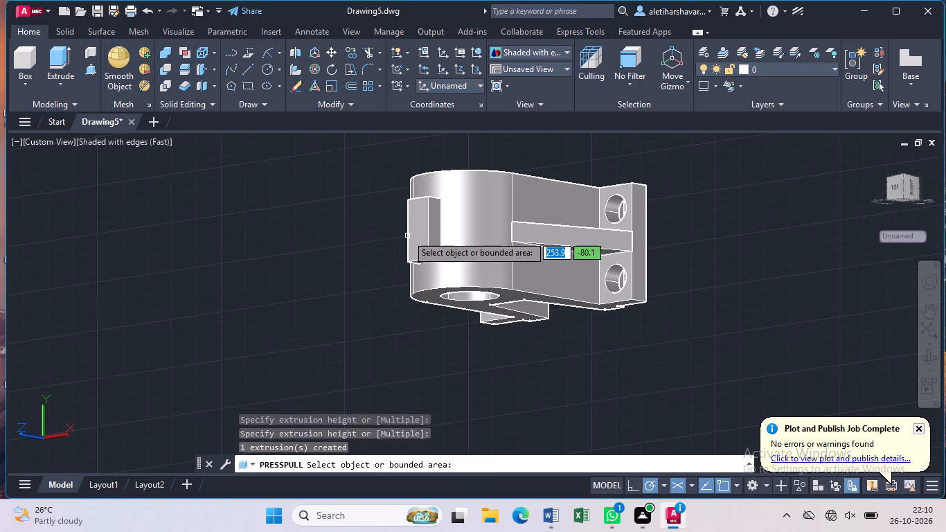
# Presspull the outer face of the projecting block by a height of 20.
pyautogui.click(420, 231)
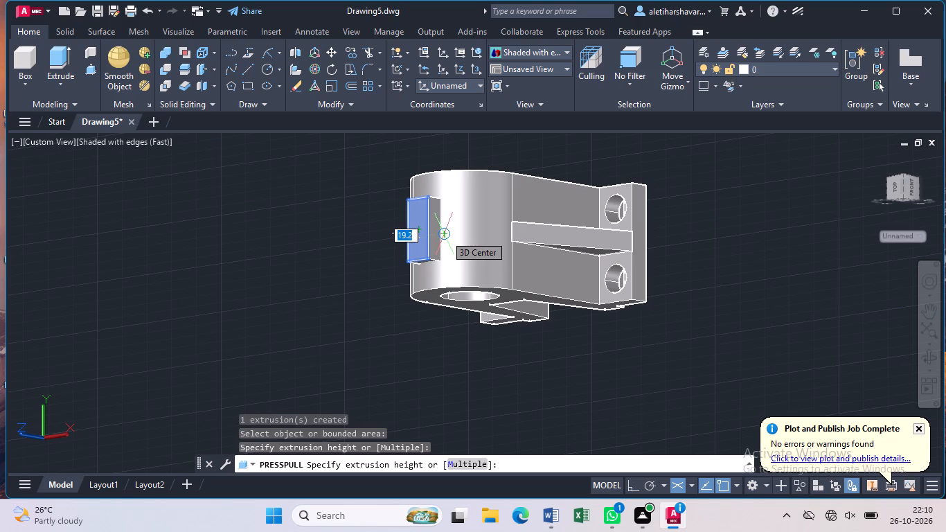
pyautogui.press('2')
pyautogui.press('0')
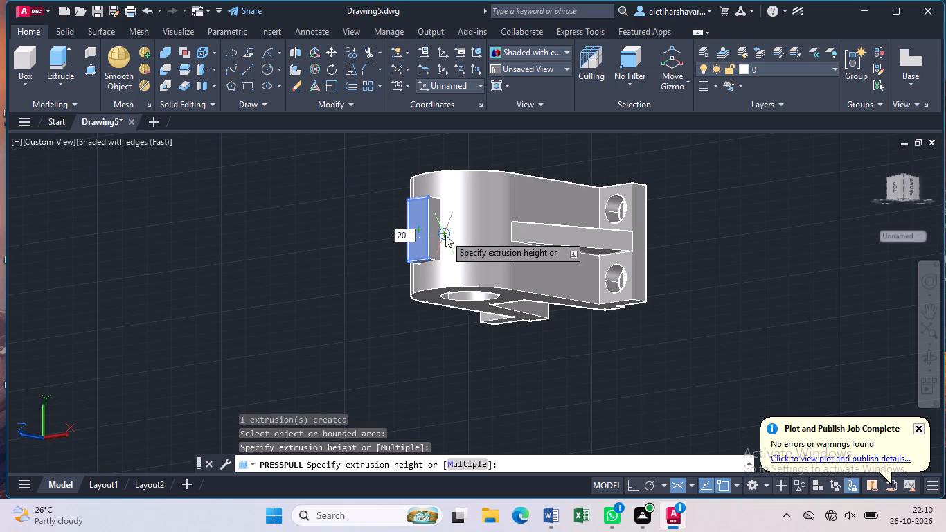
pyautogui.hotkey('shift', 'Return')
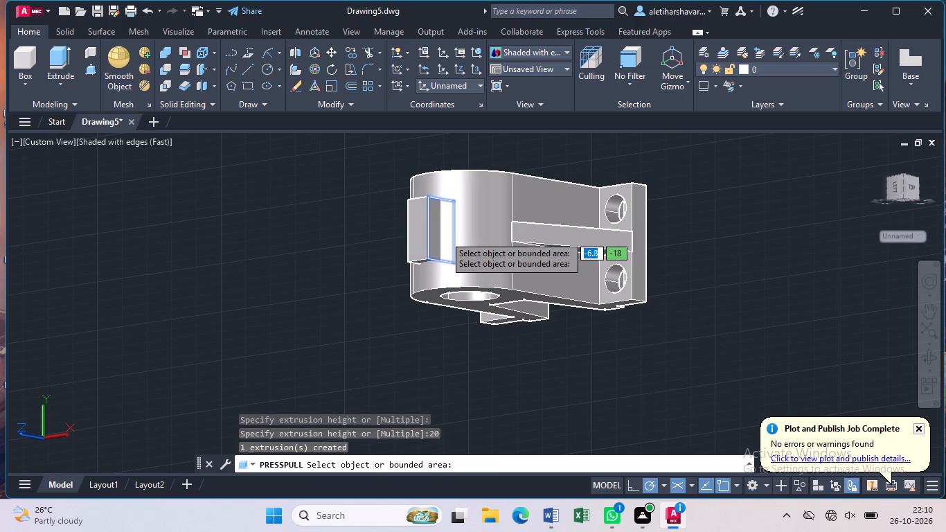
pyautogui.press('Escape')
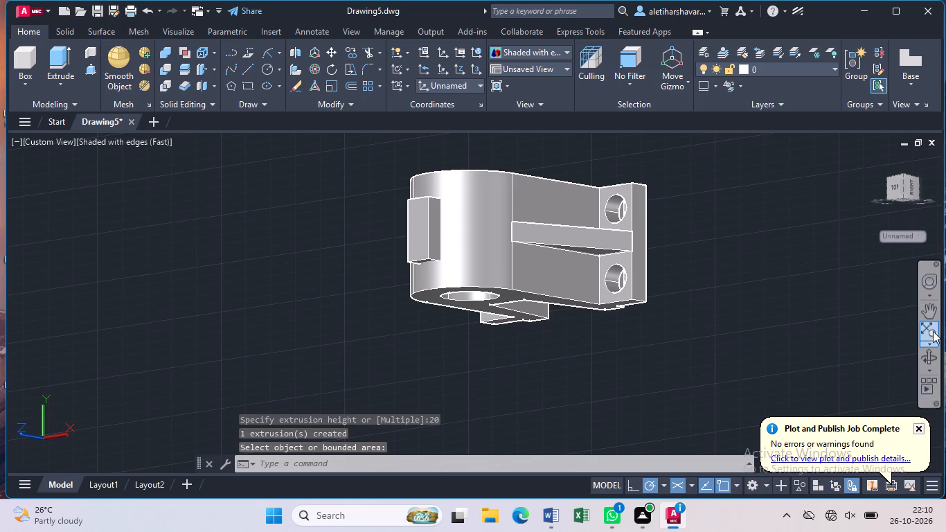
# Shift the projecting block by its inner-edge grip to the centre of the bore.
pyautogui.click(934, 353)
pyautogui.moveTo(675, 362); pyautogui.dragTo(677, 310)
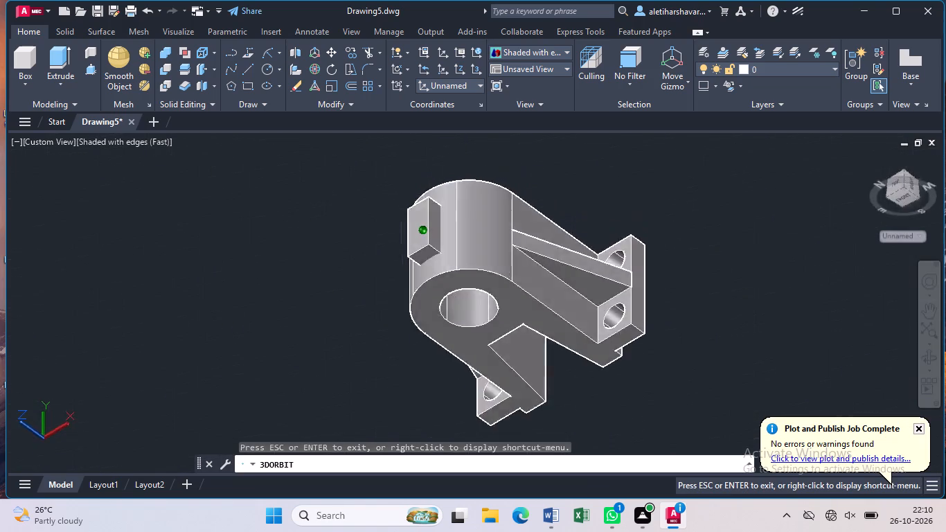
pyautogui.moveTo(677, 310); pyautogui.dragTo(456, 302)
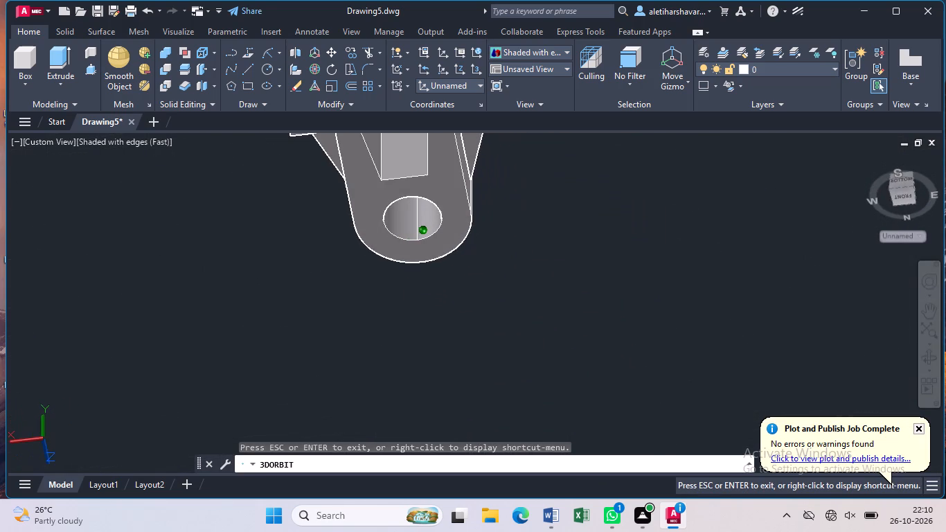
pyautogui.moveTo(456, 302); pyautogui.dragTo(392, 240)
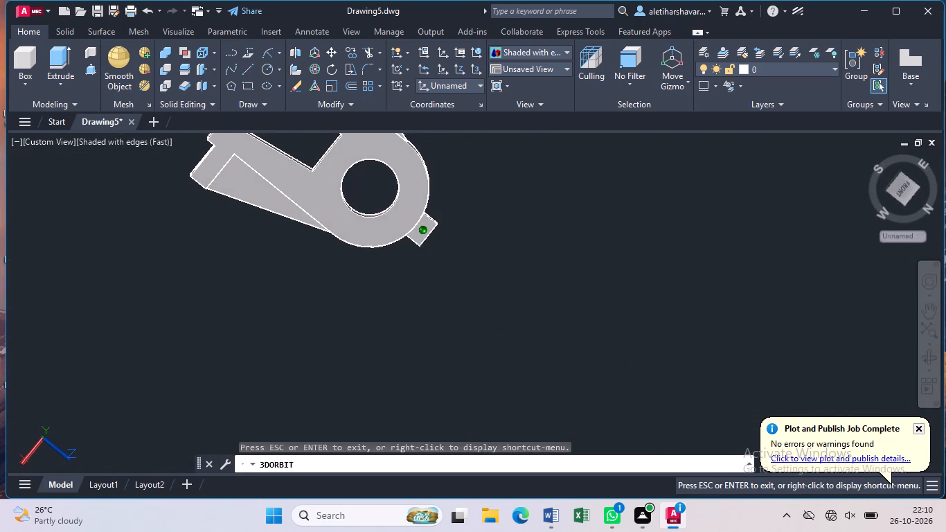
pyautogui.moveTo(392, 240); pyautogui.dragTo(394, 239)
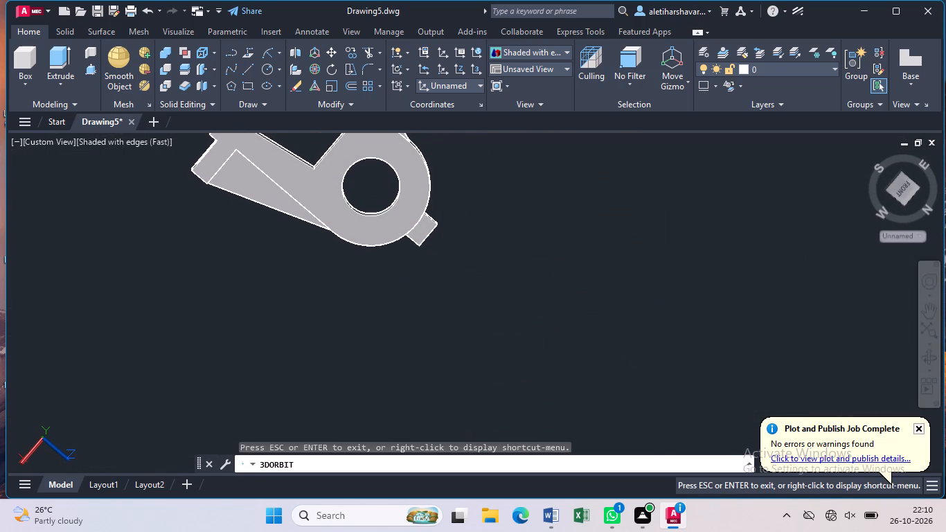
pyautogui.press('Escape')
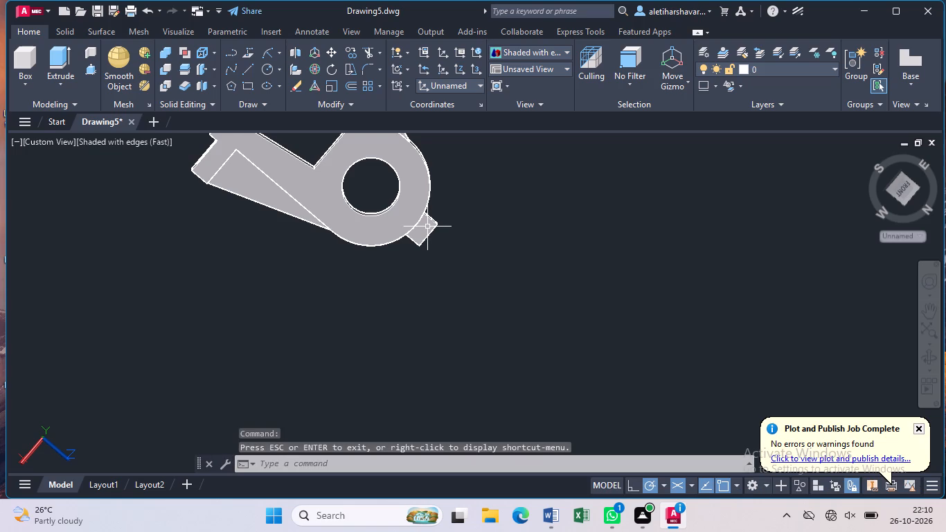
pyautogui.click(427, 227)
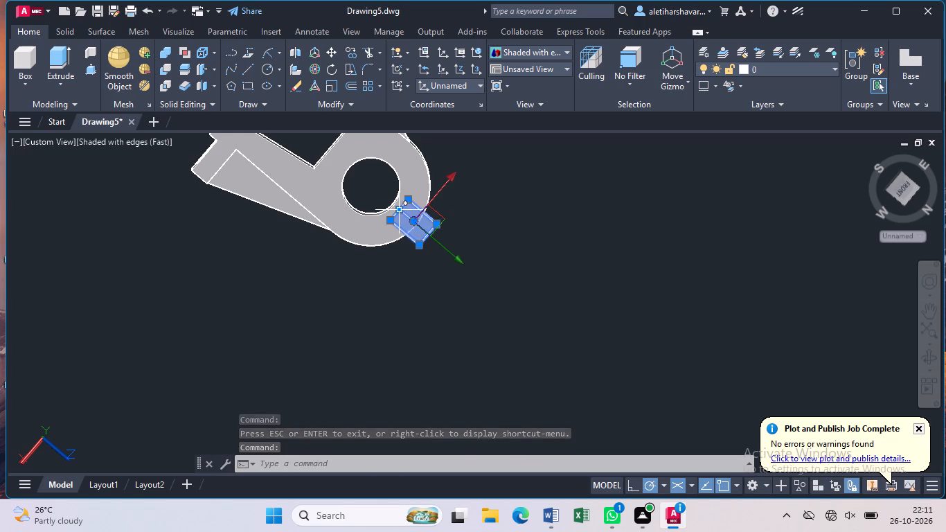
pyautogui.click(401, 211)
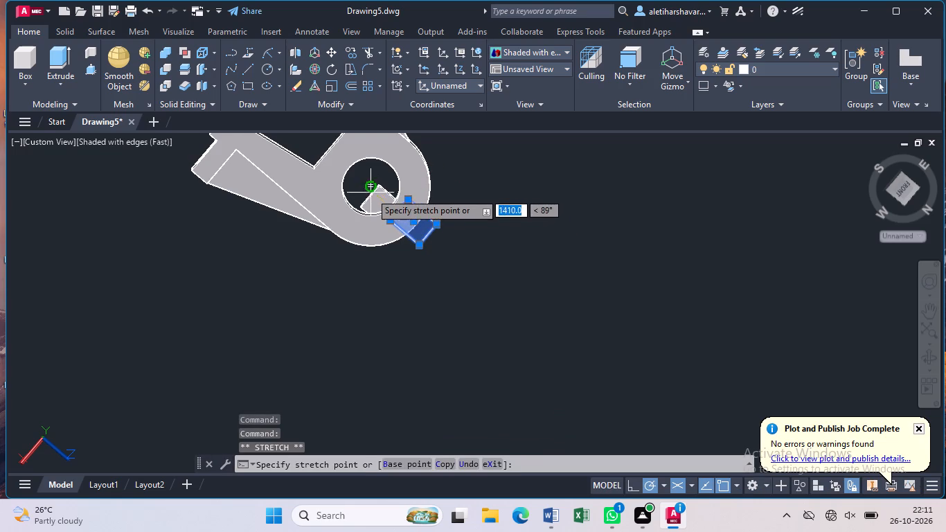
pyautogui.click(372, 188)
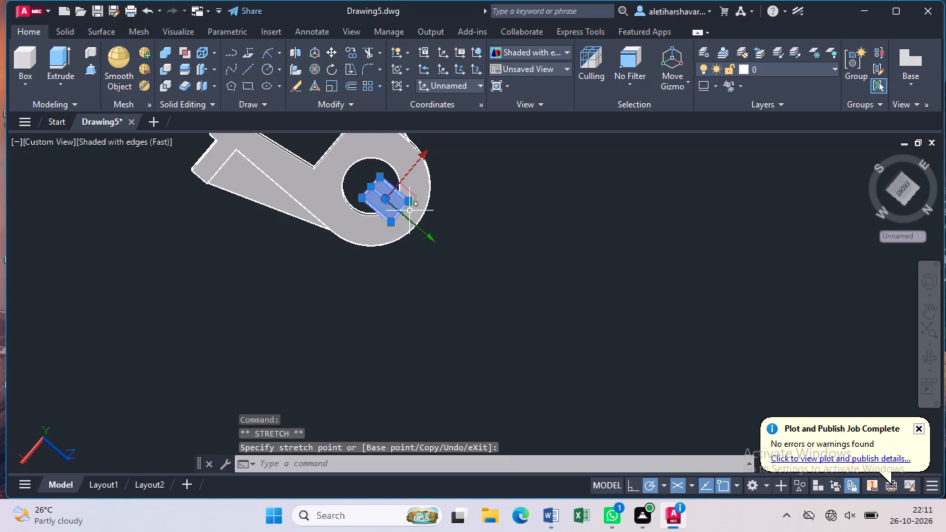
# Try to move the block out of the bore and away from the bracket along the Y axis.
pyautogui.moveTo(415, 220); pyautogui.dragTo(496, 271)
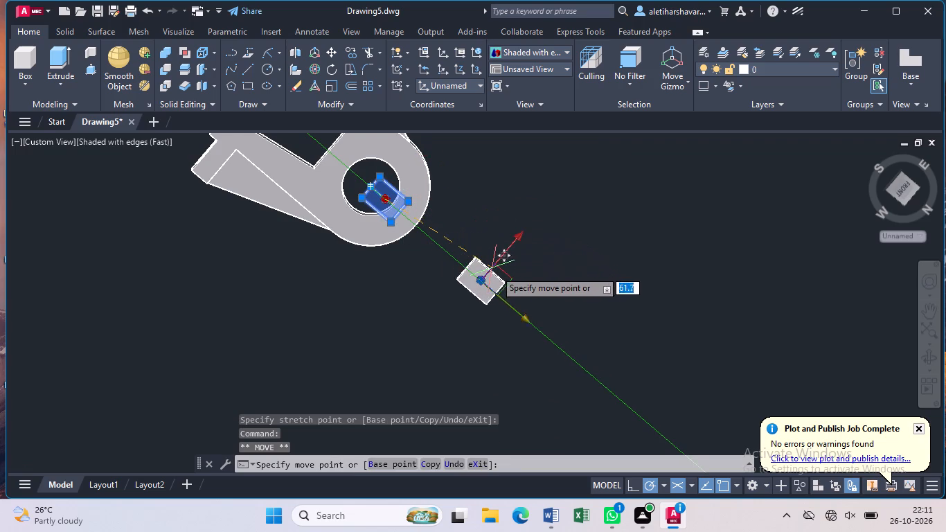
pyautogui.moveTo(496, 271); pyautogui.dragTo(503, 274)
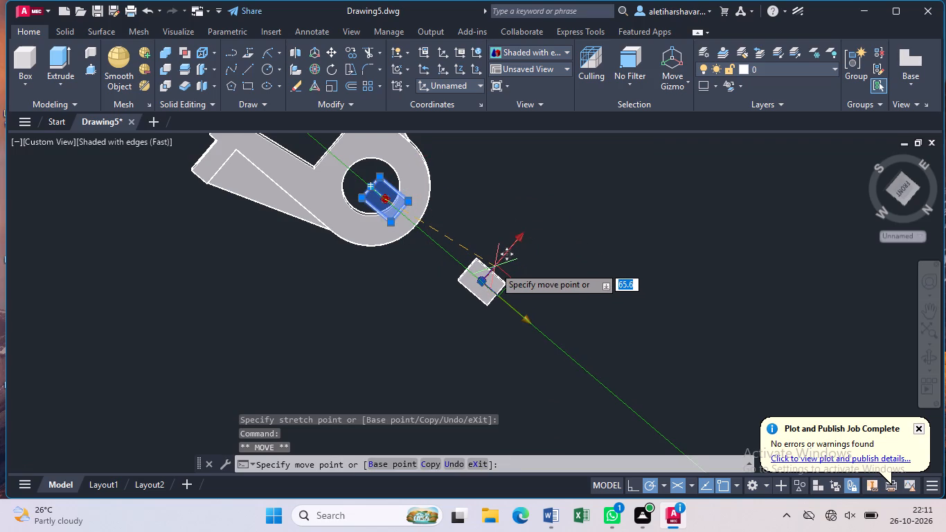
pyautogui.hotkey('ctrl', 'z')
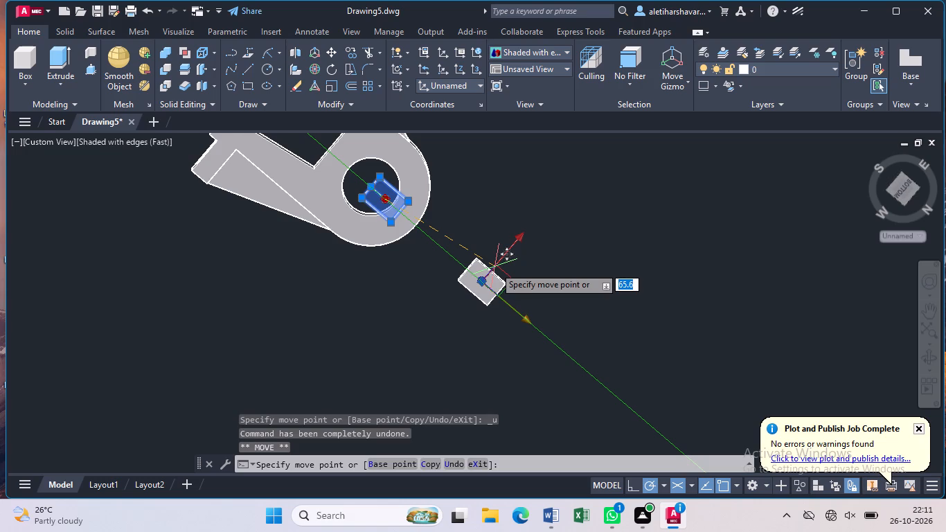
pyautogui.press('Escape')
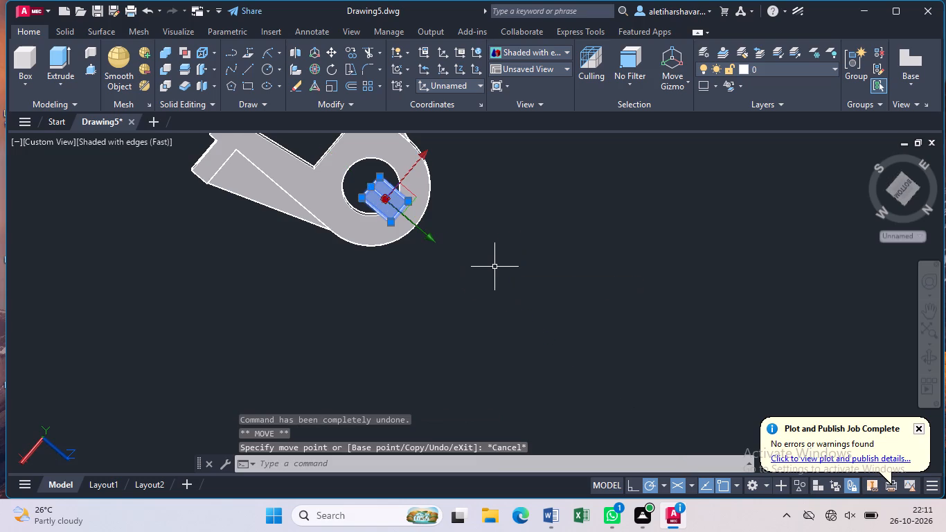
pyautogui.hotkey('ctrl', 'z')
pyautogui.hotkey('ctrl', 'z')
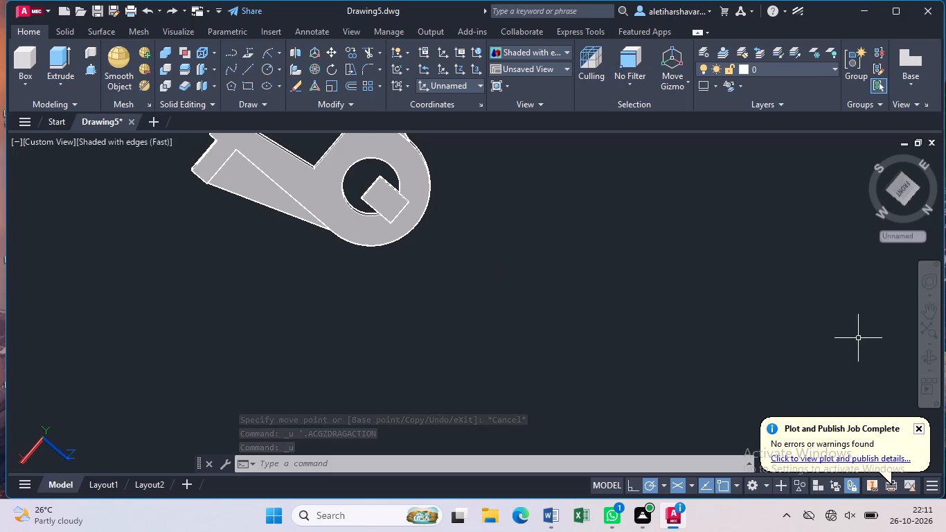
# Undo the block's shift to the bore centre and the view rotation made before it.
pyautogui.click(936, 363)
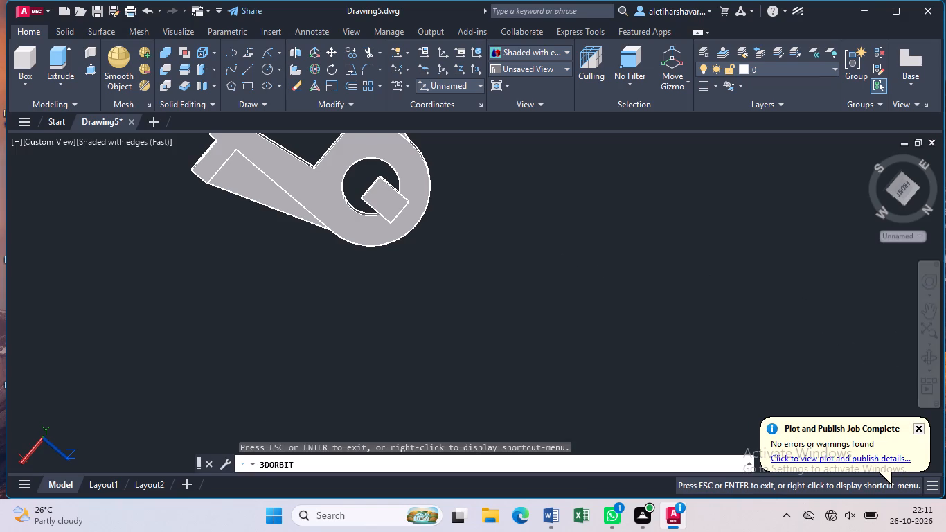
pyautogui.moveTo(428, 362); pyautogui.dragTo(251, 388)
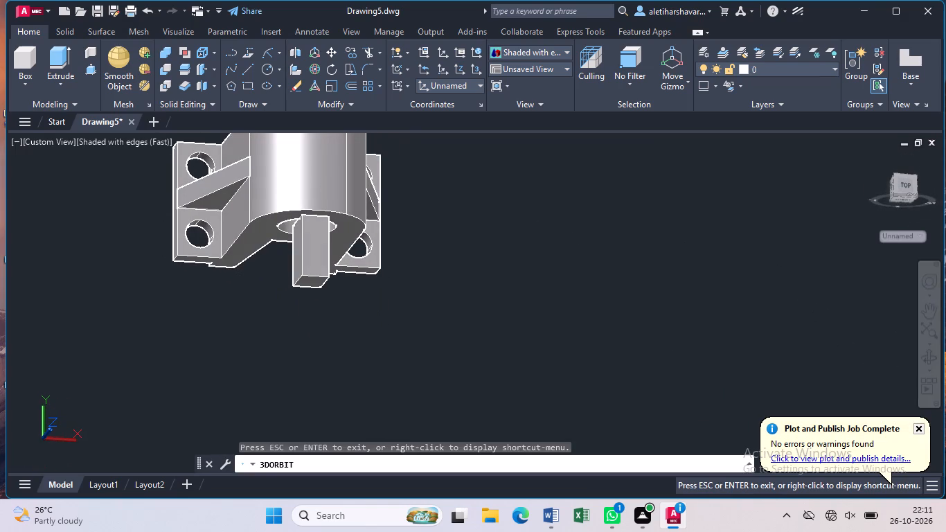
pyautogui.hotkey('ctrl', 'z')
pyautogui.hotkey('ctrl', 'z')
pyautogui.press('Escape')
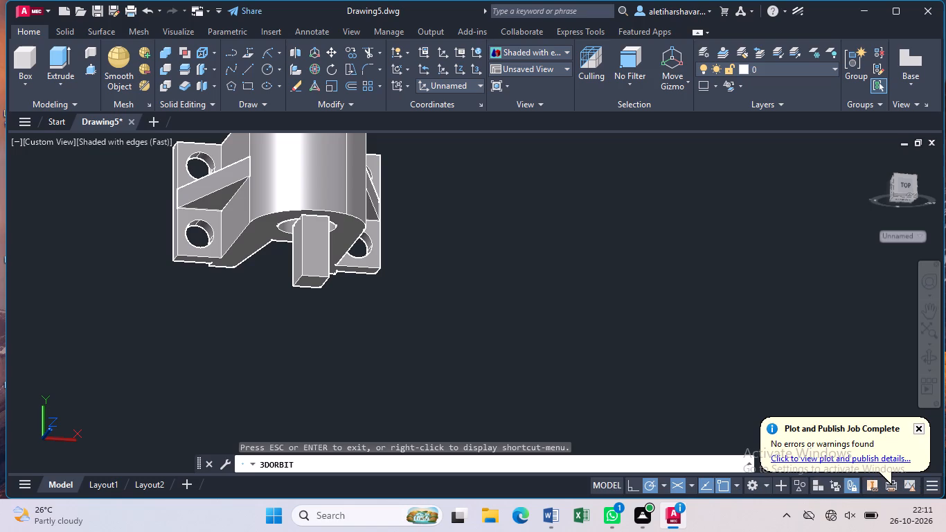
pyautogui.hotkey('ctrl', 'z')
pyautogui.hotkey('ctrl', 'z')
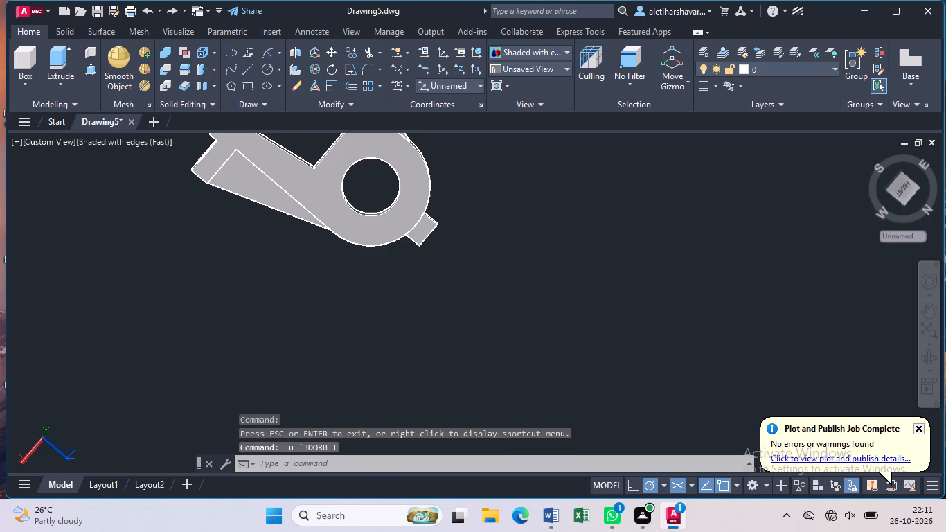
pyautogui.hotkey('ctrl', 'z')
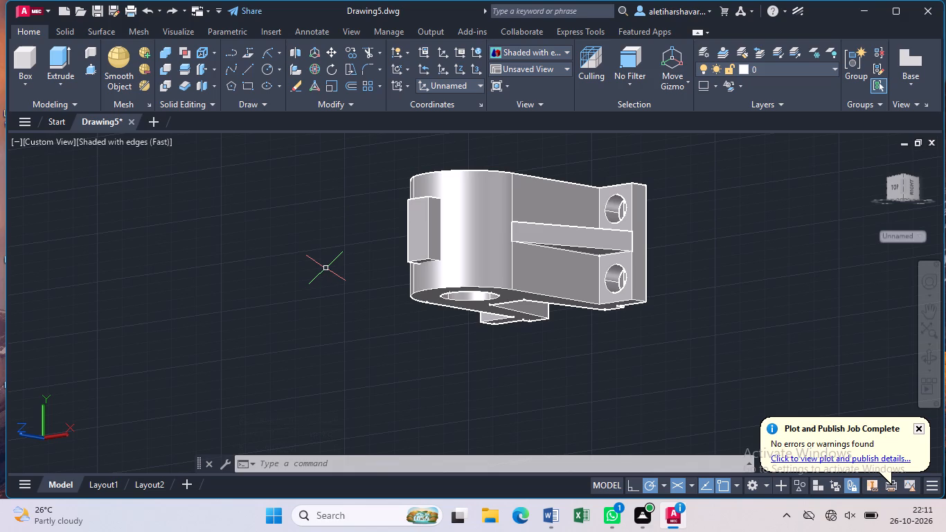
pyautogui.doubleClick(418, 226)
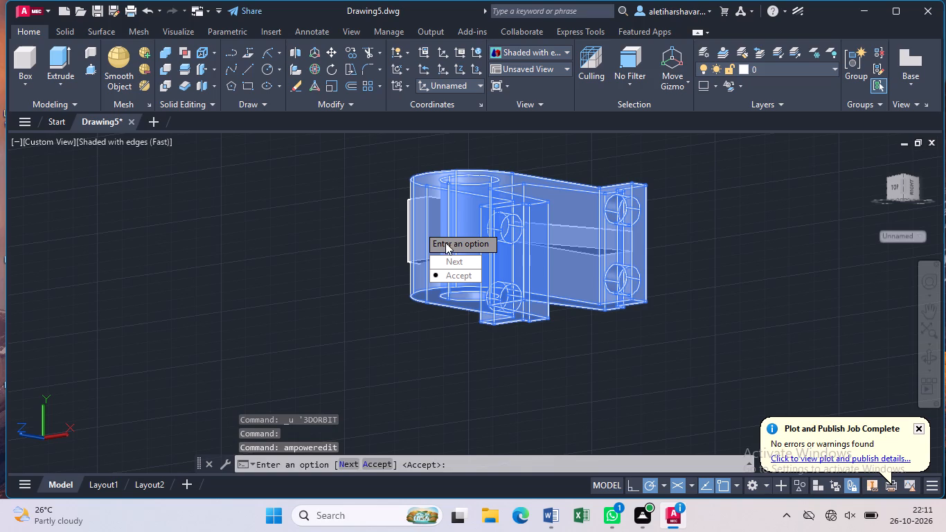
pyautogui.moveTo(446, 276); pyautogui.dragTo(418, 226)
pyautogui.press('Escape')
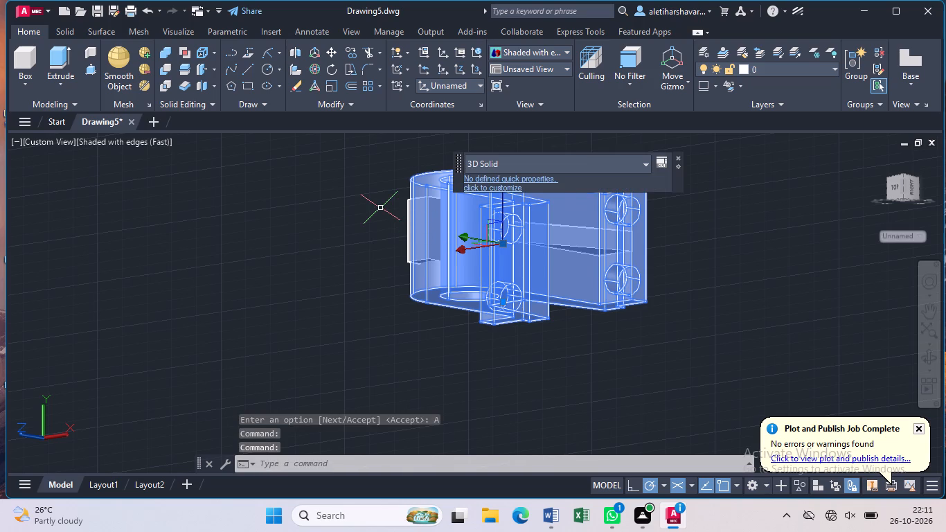
# Erase the block projecting from the rounded top of the bracket.
pyautogui.click(430, 260)
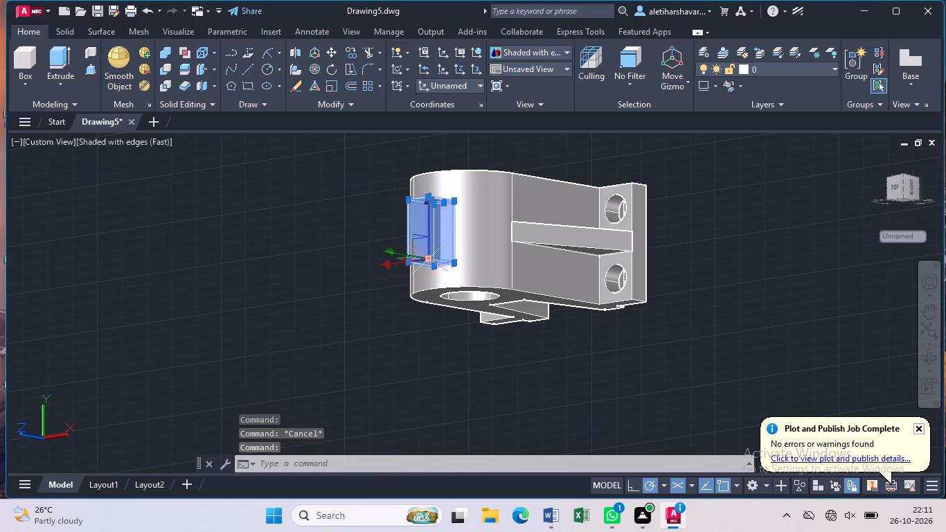
pyautogui.press('Delete')
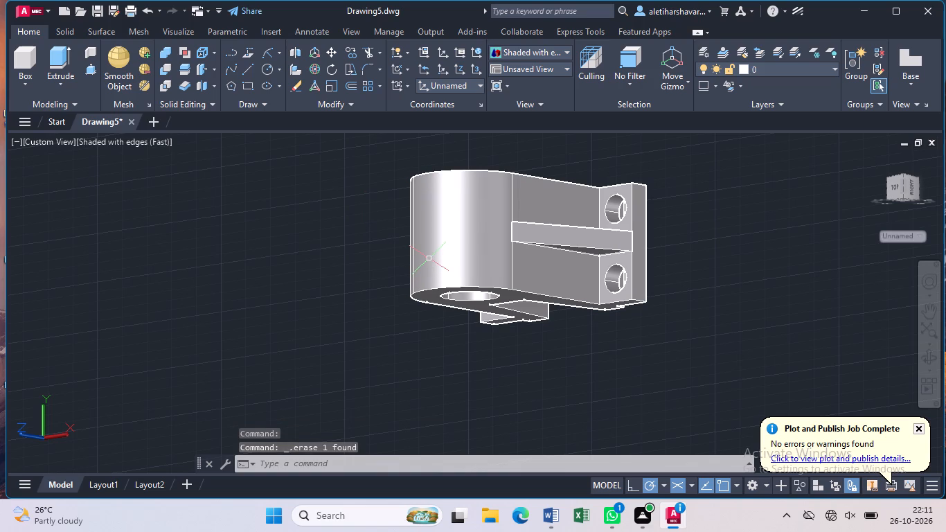
pyautogui.press('Escape')
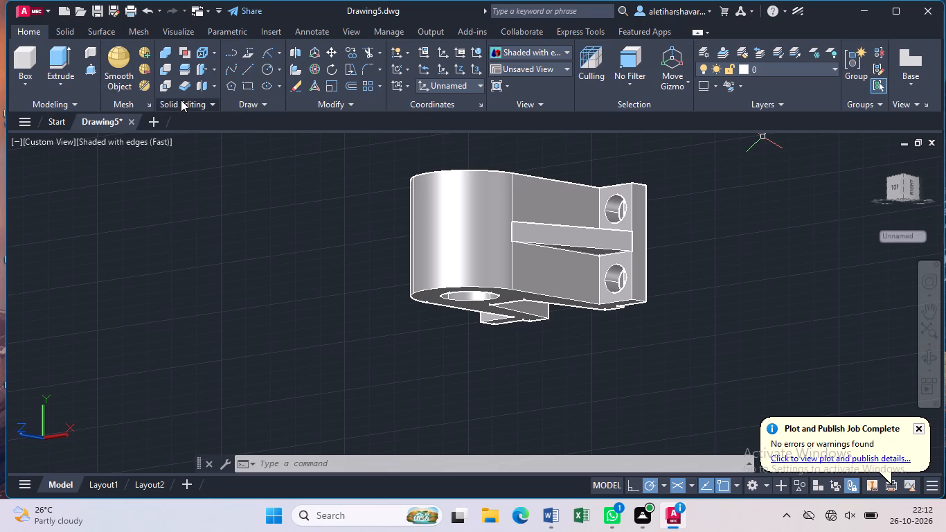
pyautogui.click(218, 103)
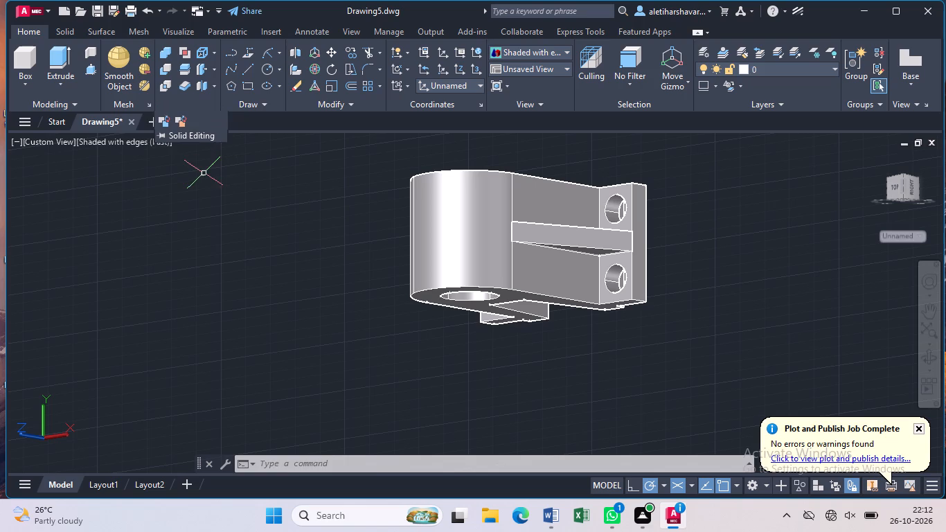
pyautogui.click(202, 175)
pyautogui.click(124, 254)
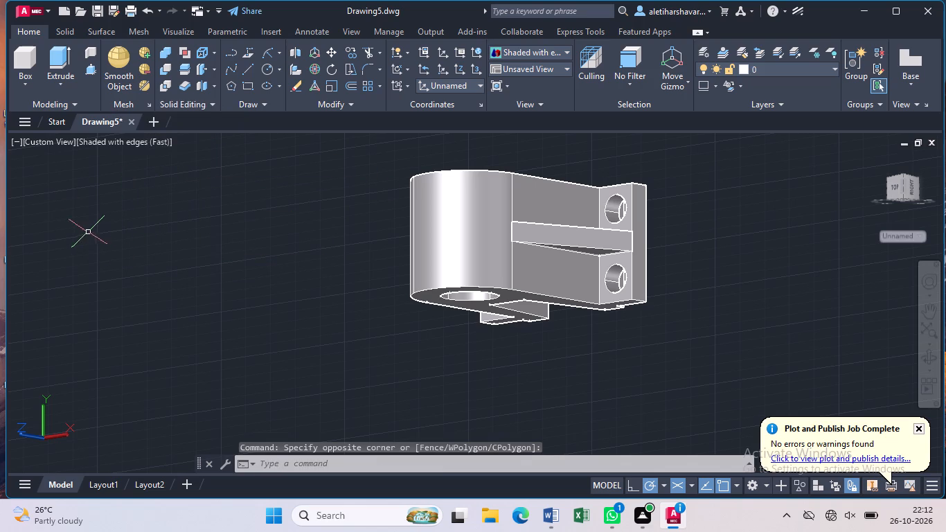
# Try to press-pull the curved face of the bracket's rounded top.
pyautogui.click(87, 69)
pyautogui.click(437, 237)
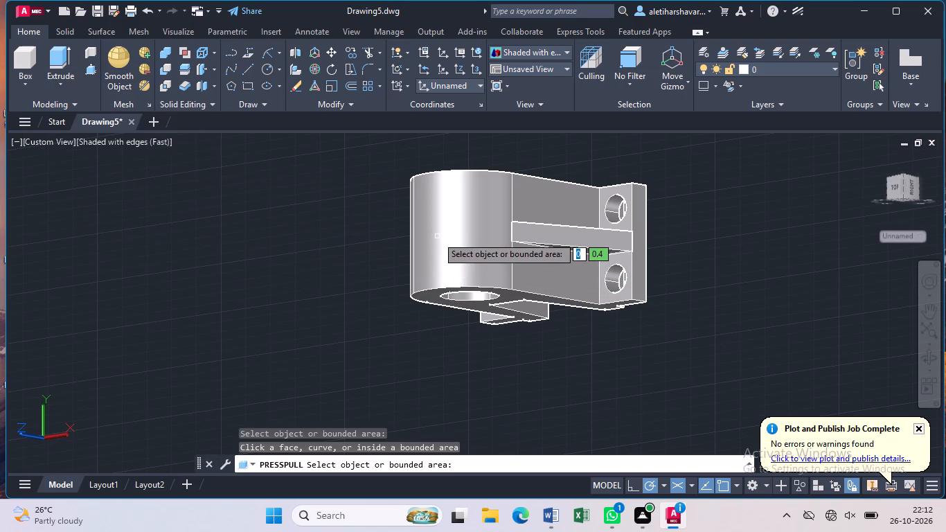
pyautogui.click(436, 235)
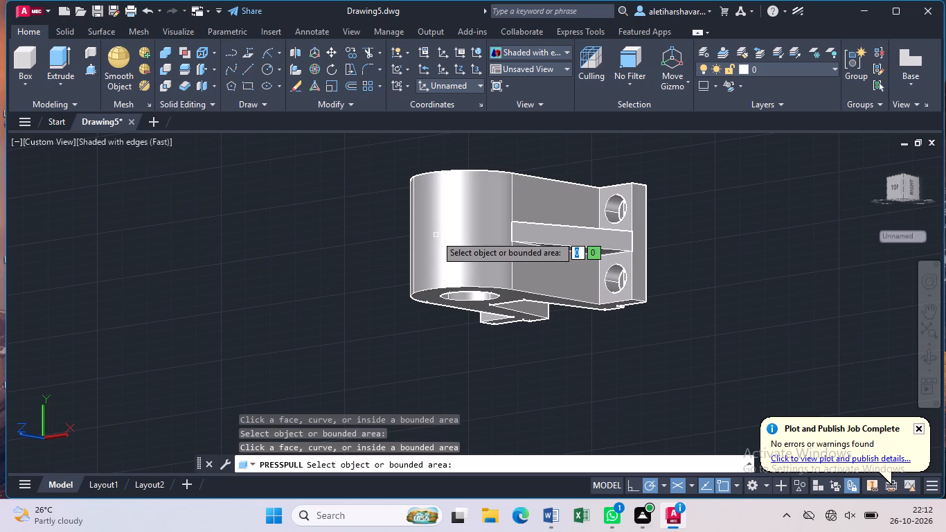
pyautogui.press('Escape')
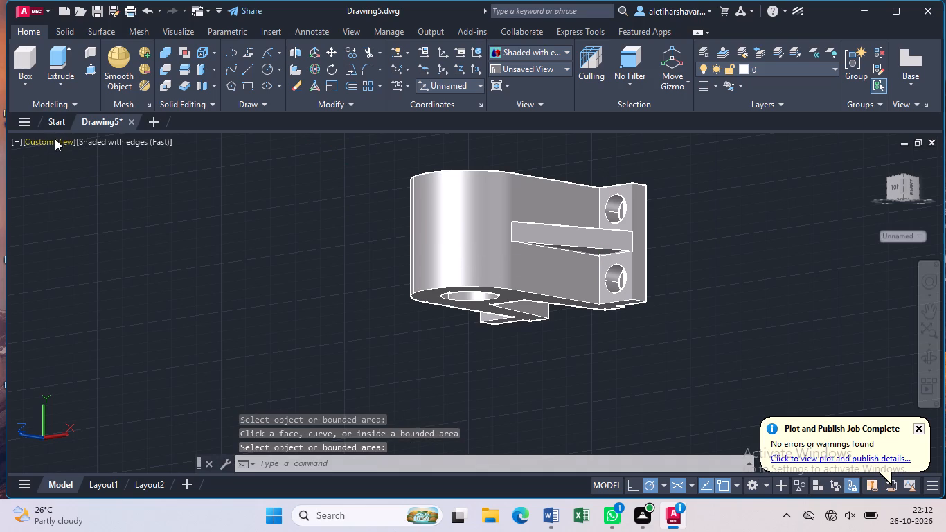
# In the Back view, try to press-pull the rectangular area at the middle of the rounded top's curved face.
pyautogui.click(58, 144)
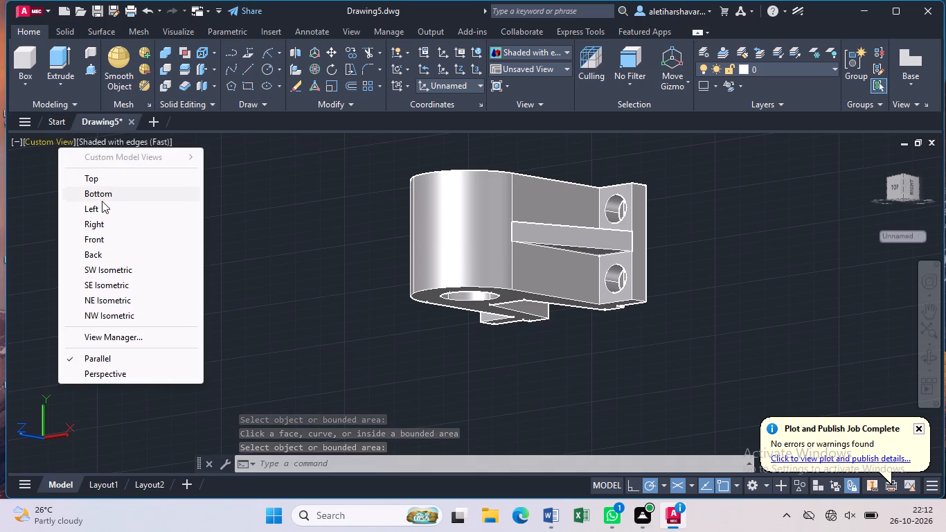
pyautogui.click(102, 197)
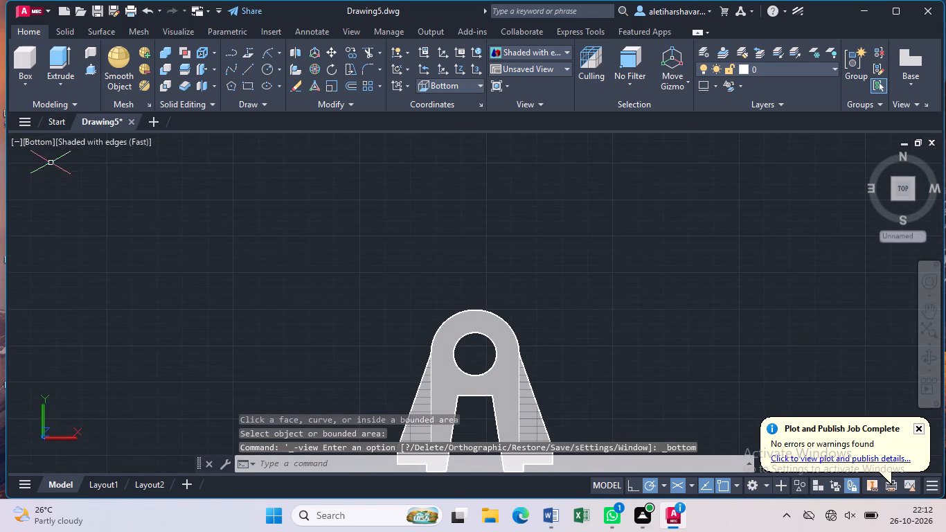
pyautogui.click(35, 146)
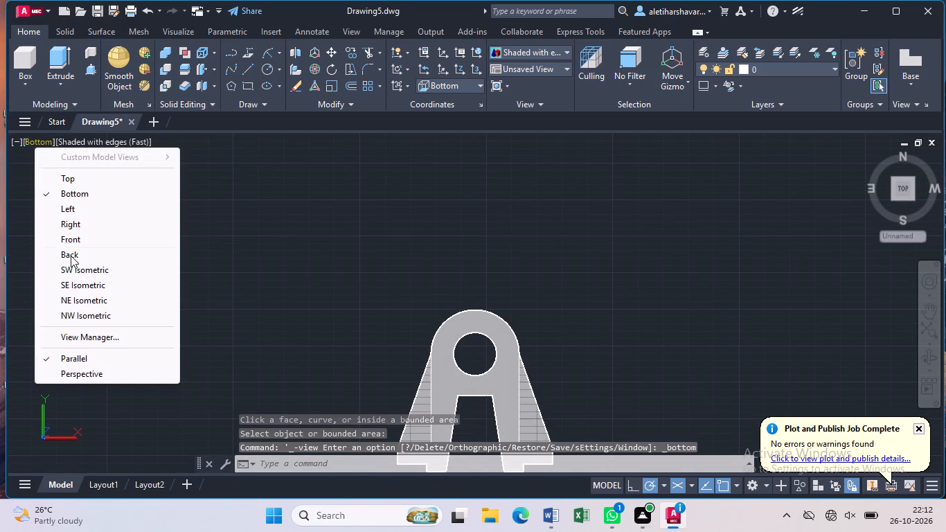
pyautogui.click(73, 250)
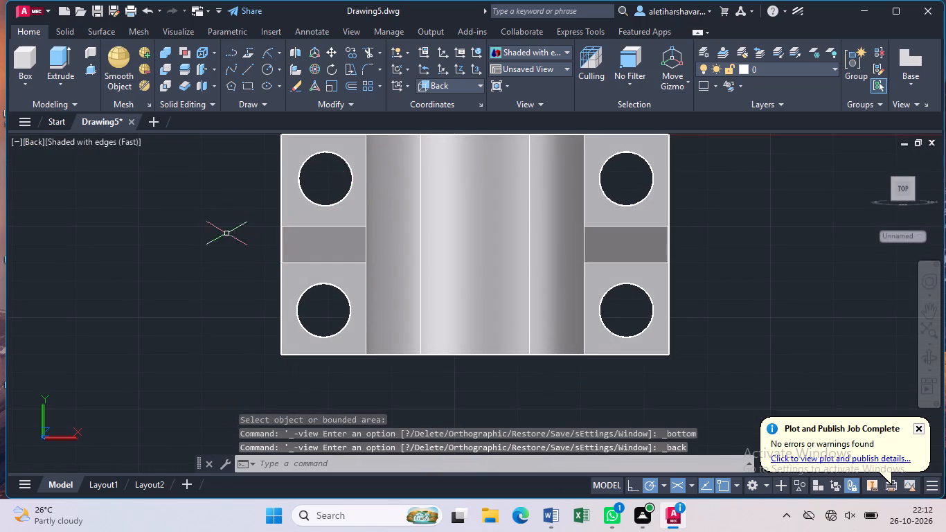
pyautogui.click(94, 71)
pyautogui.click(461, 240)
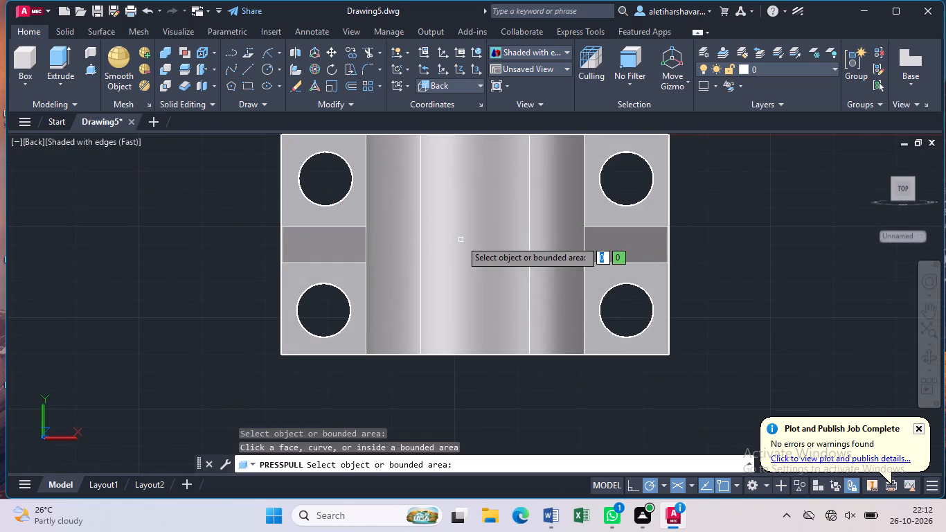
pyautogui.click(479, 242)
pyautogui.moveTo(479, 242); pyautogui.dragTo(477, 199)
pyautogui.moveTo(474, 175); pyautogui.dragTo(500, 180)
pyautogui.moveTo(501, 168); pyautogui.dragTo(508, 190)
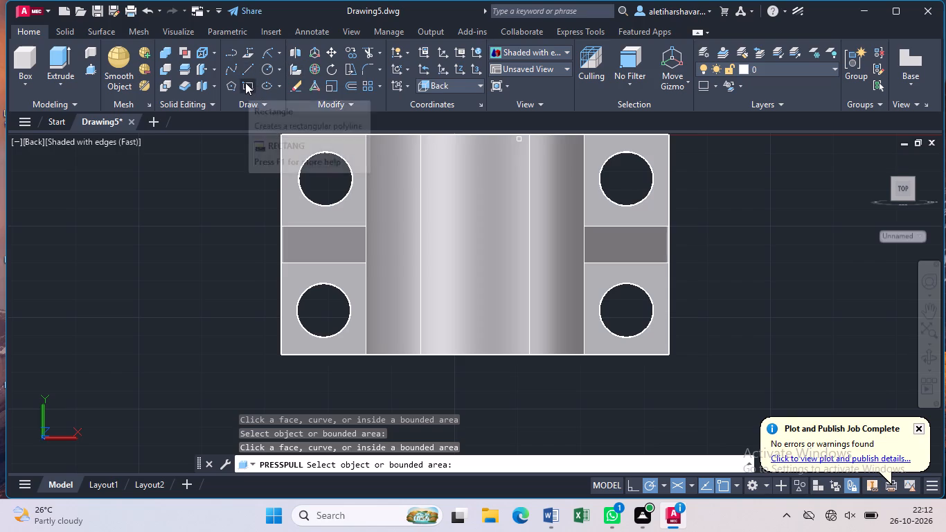
# Draw connected lines from the centre of the rounded top: 16 up, 7 across, about 16.6 down, back across, and up at a slight slant.
pyautogui.click(249, 65)
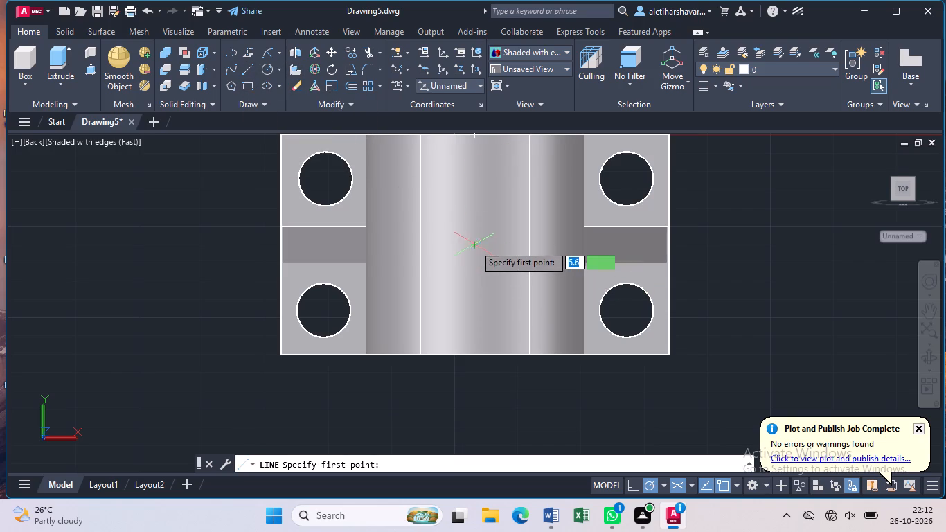
pyautogui.click(474, 245)
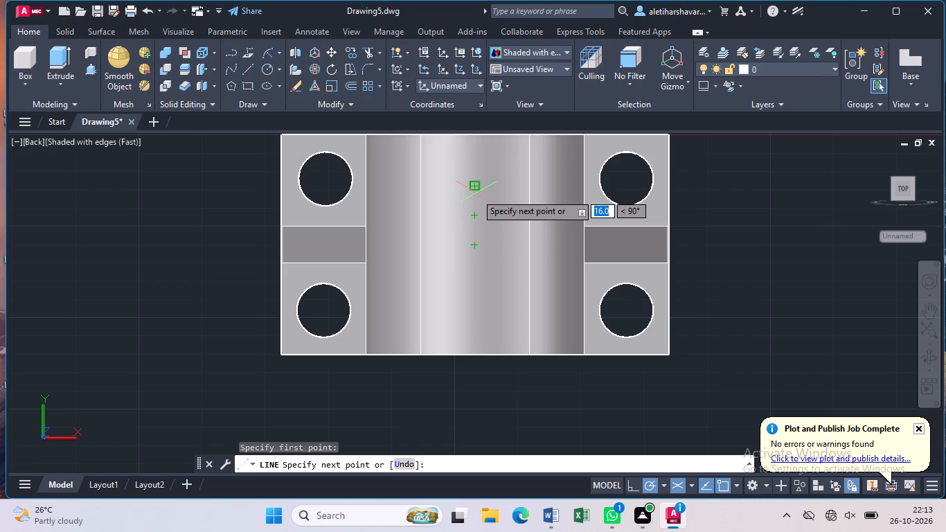
pyautogui.click(478, 186)
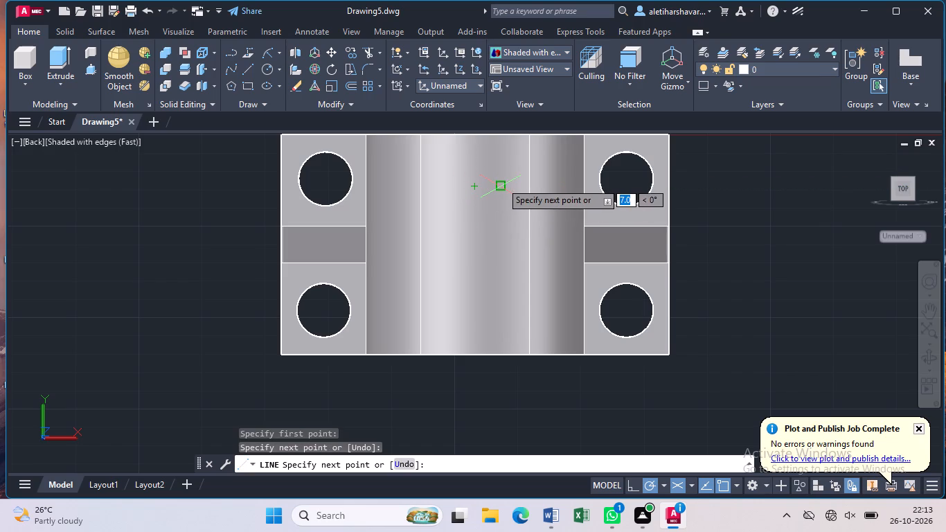
pyautogui.click(501, 182)
pyautogui.click(508, 247)
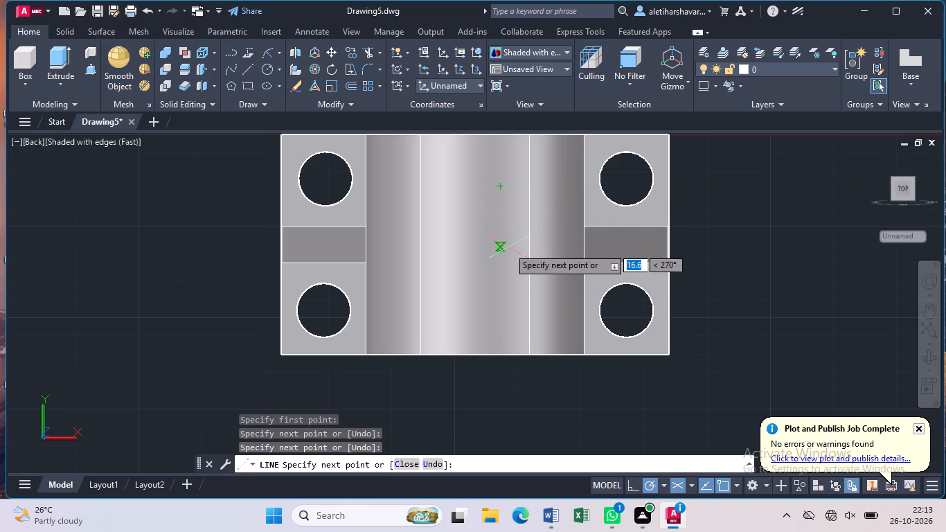
pyautogui.click(454, 248)
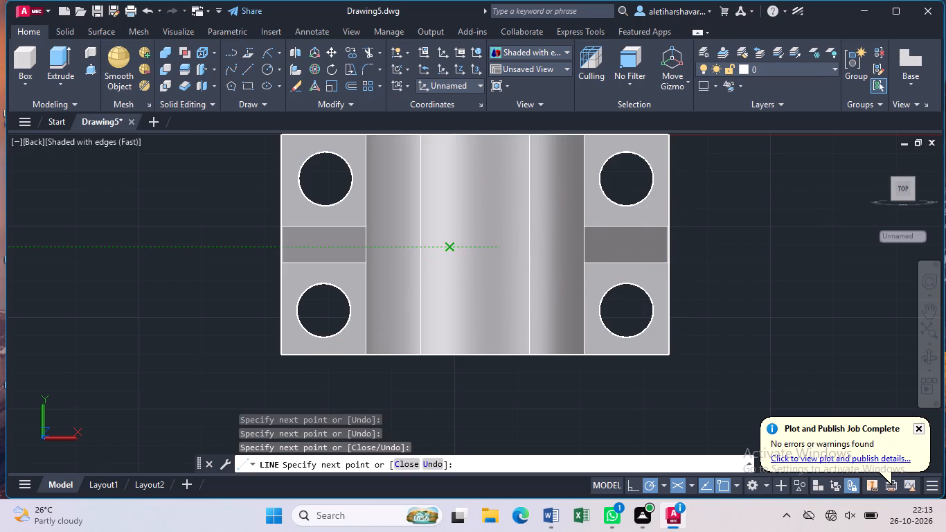
pyautogui.click(441, 180)
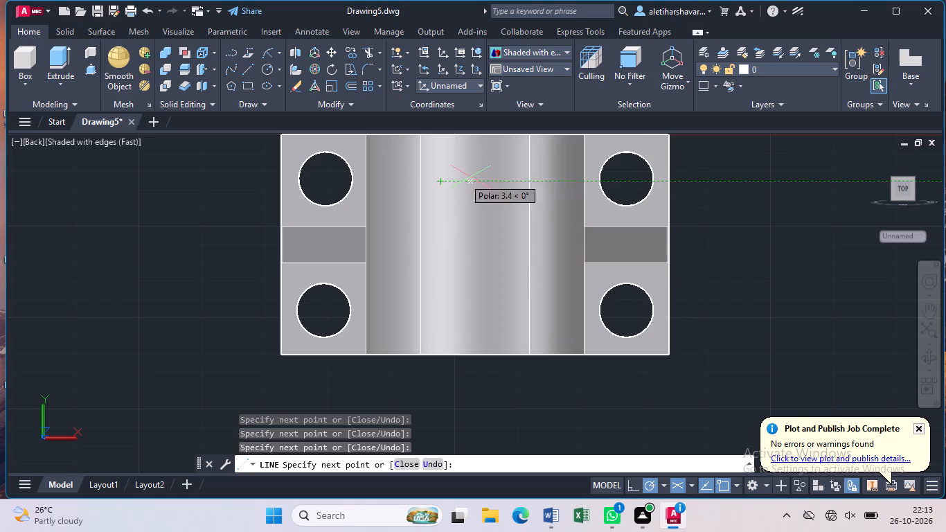
pyautogui.press('Escape')
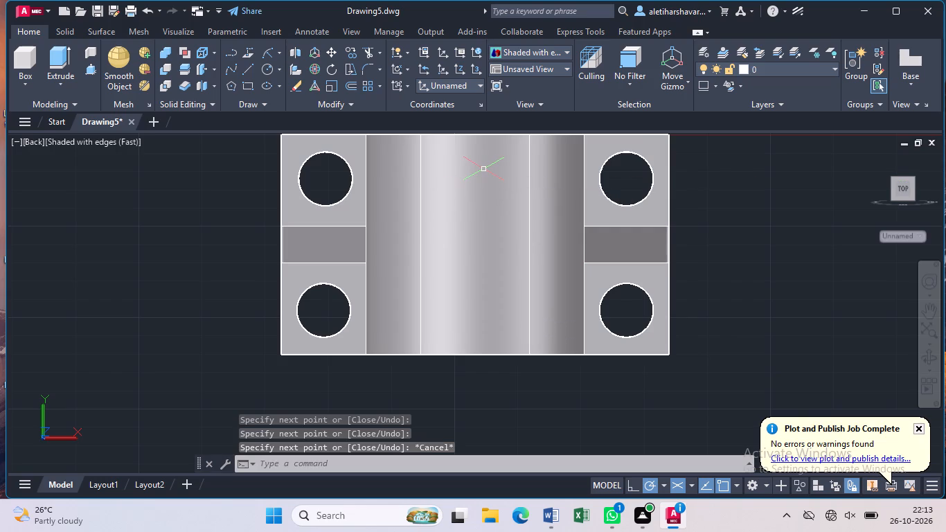
# Draw a small rectangle from the centre of the rounded top, with the bracket viewed at an angle from its bore end.
pyautogui.click(928, 353)
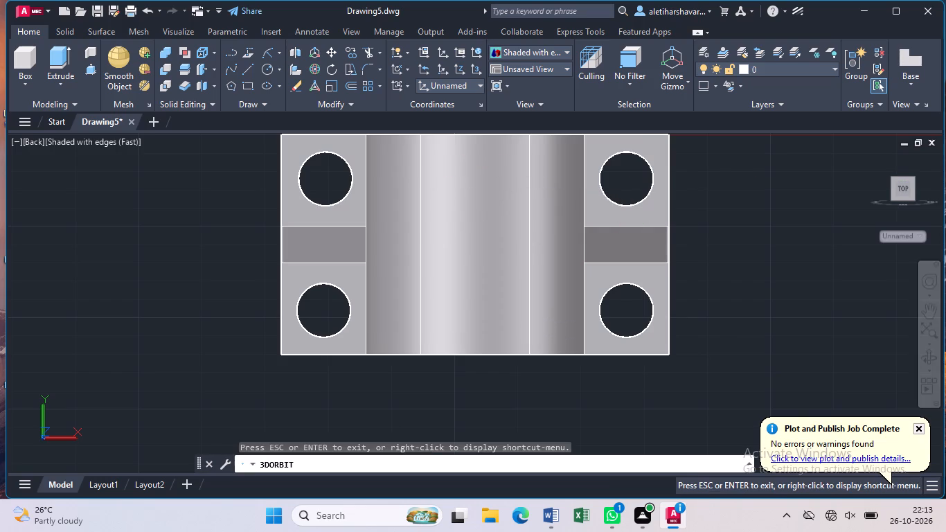
pyautogui.moveTo(795, 373); pyautogui.dragTo(767, 227)
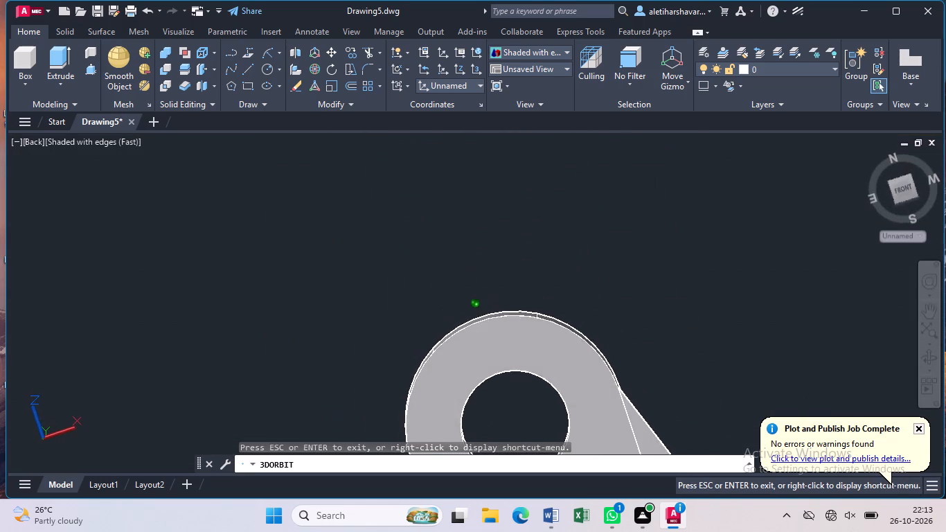
pyautogui.moveTo(767, 227); pyautogui.dragTo(798, 339)
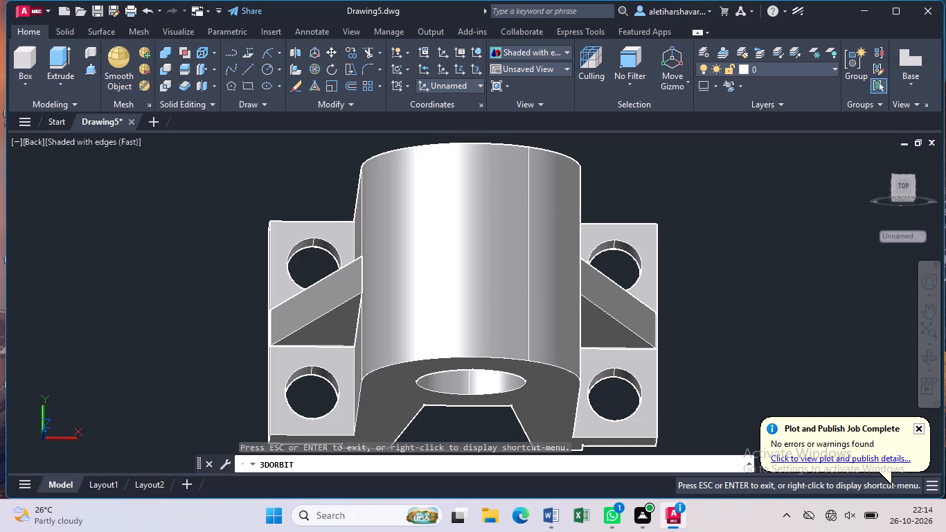
pyautogui.scroll(-2, 449, 296)
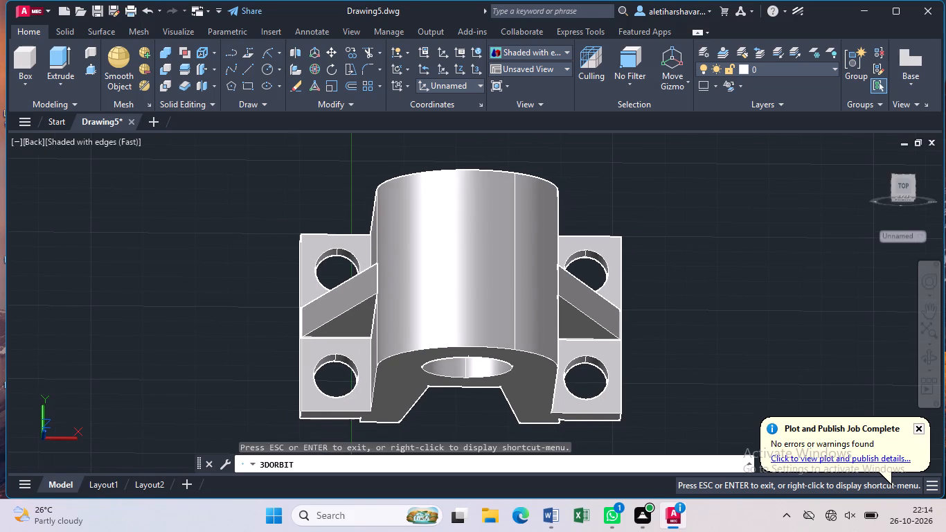
pyautogui.click(249, 84)
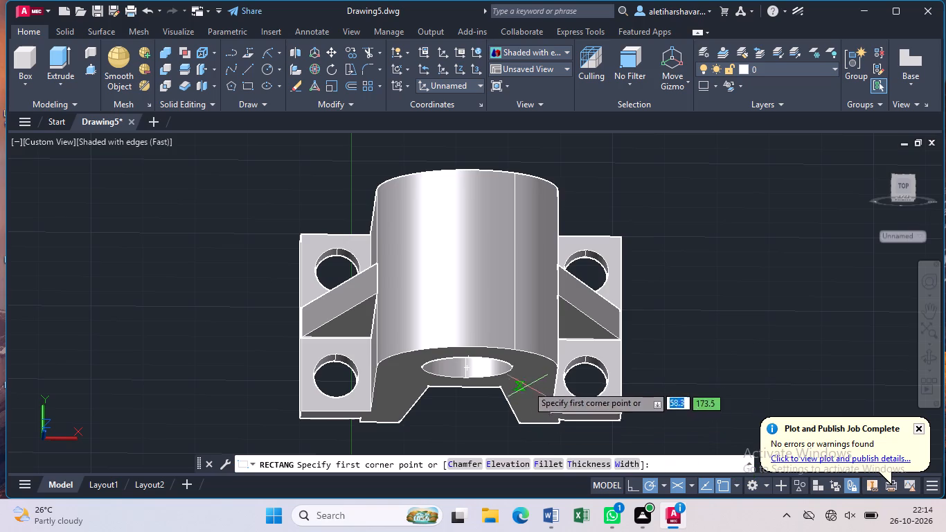
pyautogui.click(470, 265)
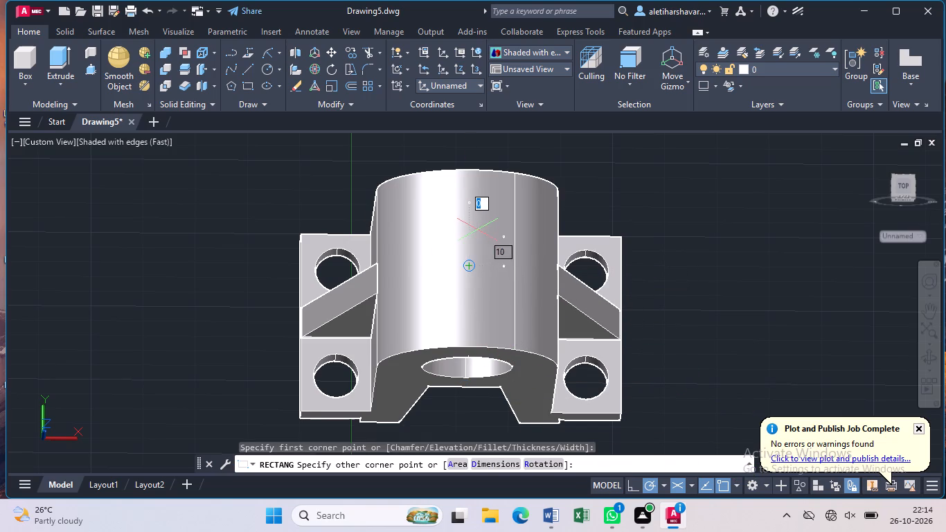
pyautogui.click(477, 229)
pyautogui.click(503, 240)
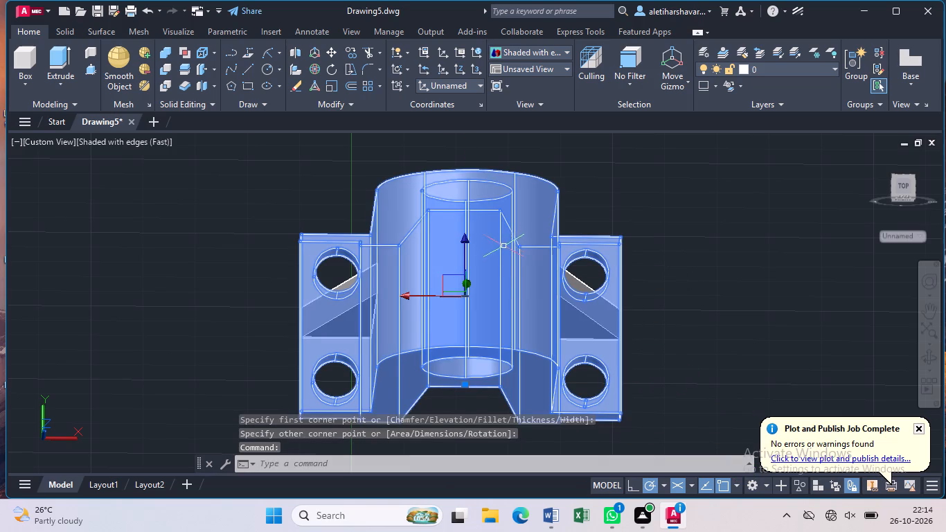
pyautogui.press('Escape')
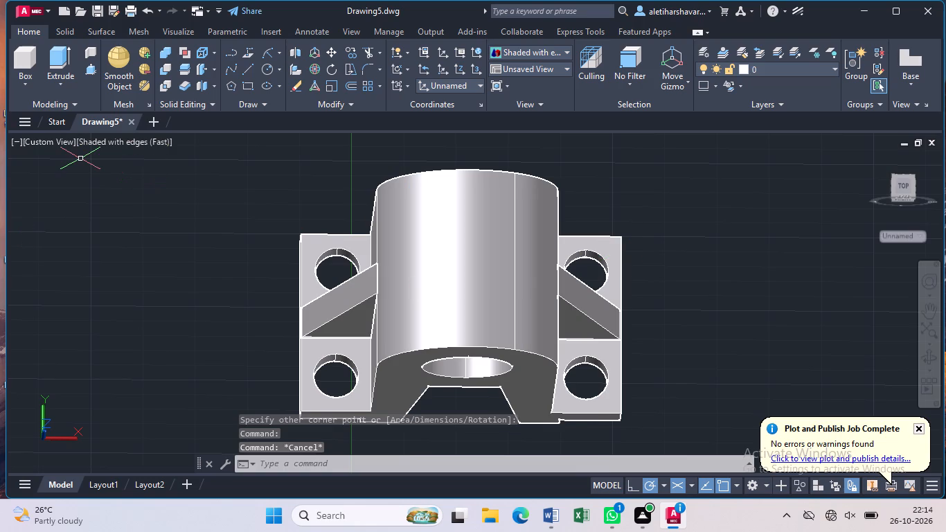
# In the 2D Wireframe visual style, erase the 14 by 32 rectangle and three of the loose lines inside the rounded top.
pyautogui.click(112, 143)
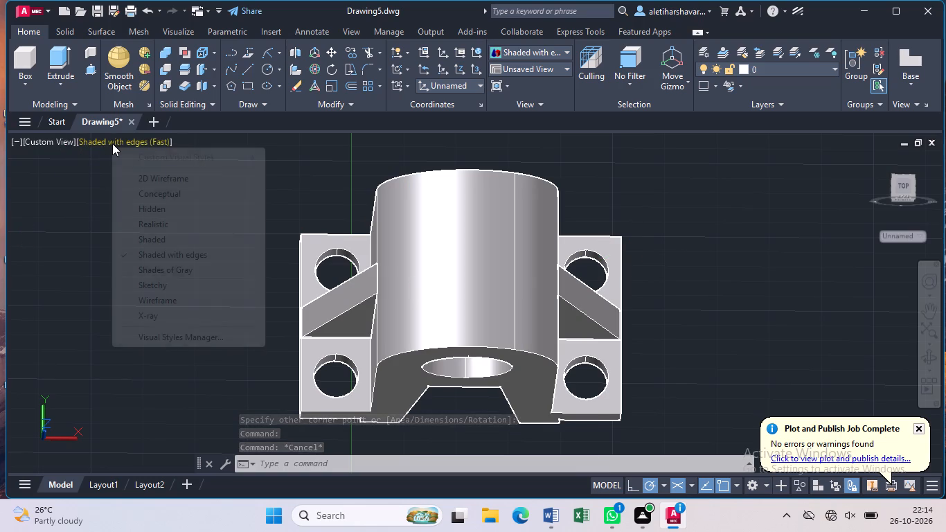
pyautogui.click(157, 175)
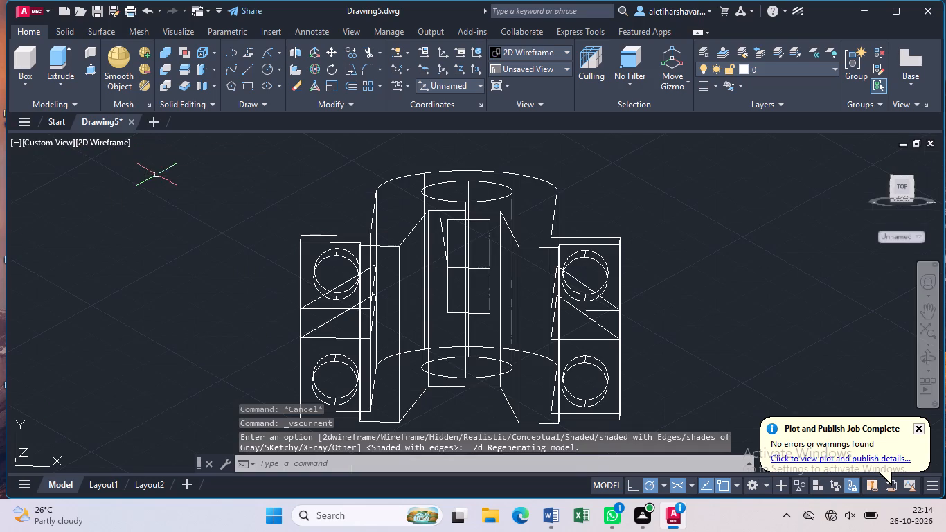
pyautogui.click(489, 267)
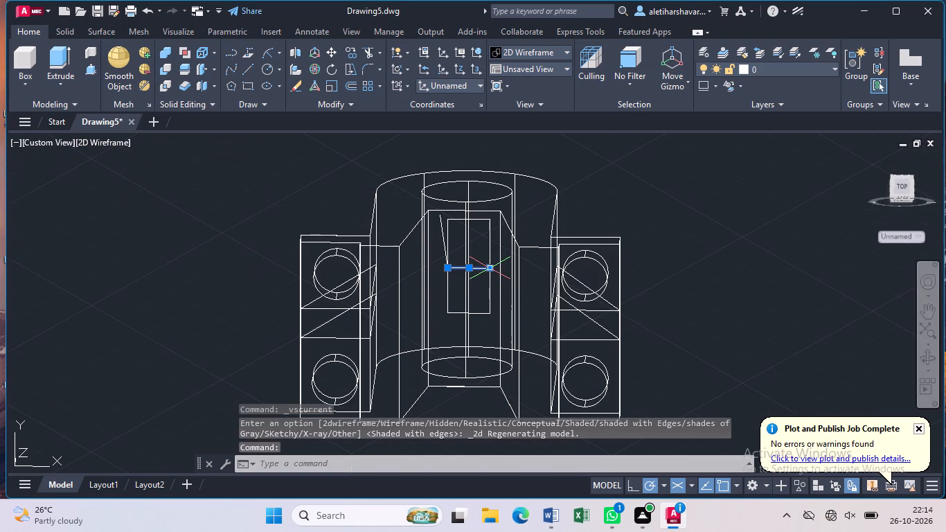
pyautogui.click(490, 249)
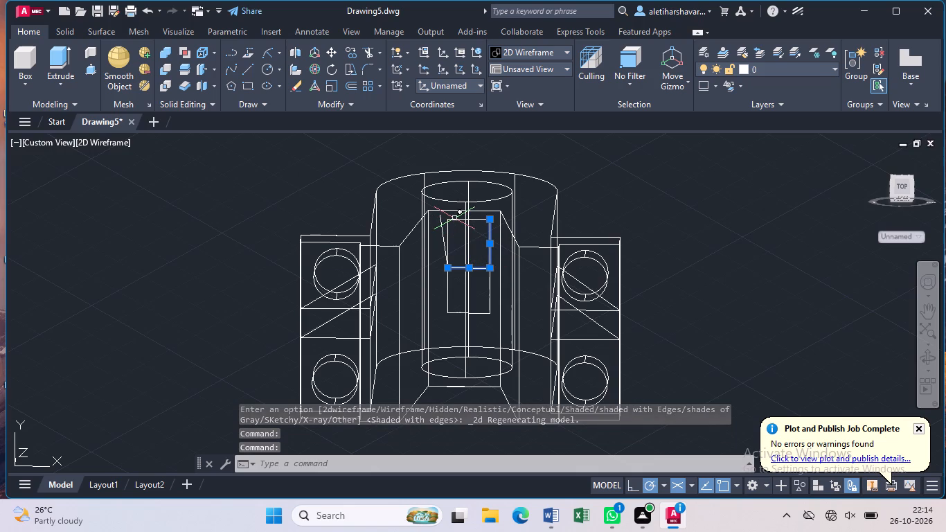
pyautogui.click(454, 218)
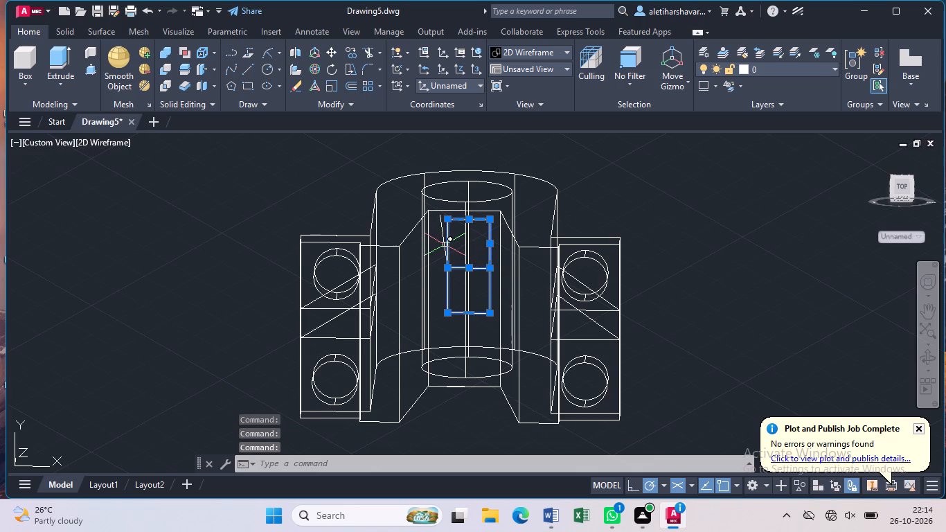
pyautogui.click(445, 245)
pyautogui.press('Delete')
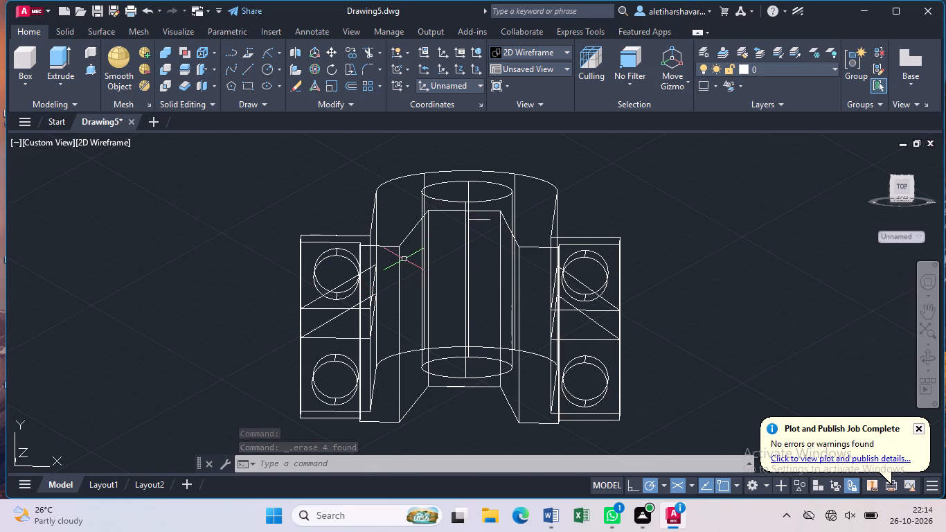
# Erase the remaining short cross line and the three loose lengthwise lines near the centre of the rounded top.
pyautogui.click(490, 218)
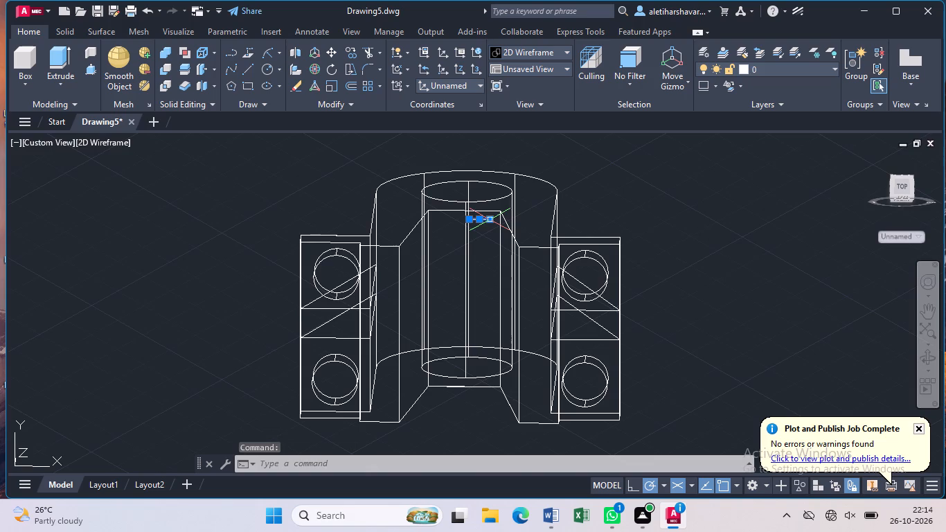
pyautogui.press('Delete')
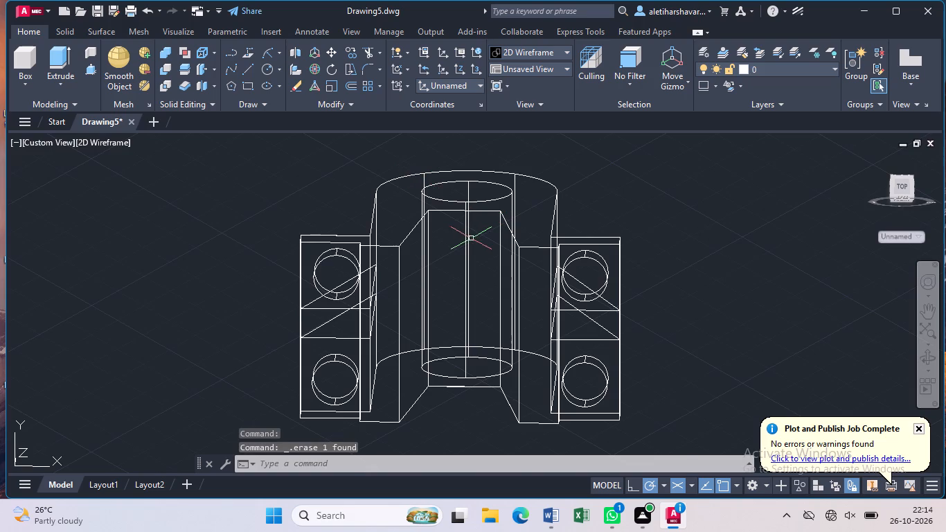
pyautogui.scroll(3, 471, 238)
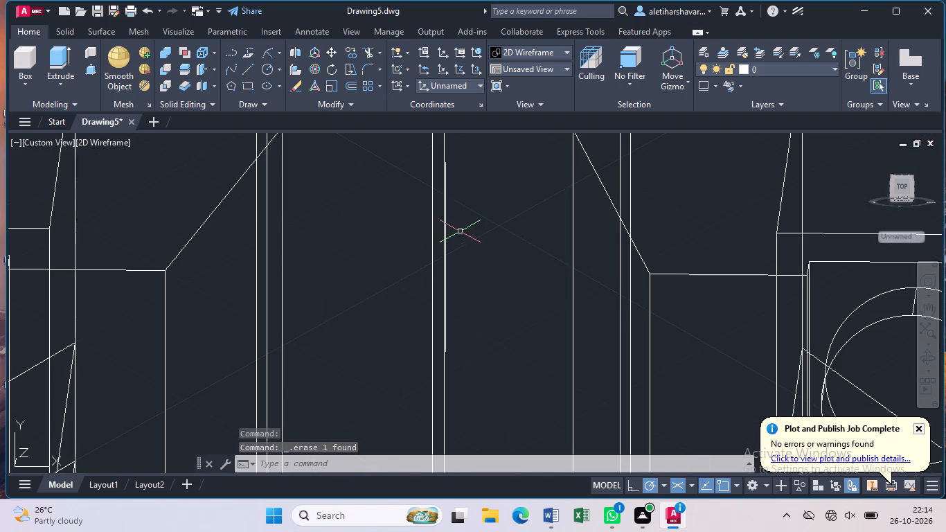
pyautogui.click(446, 245)
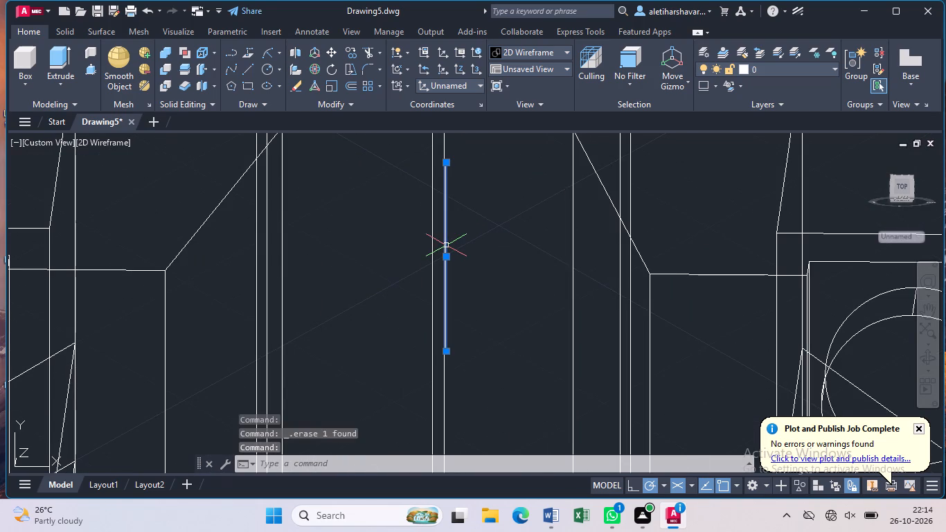
pyautogui.press('Delete')
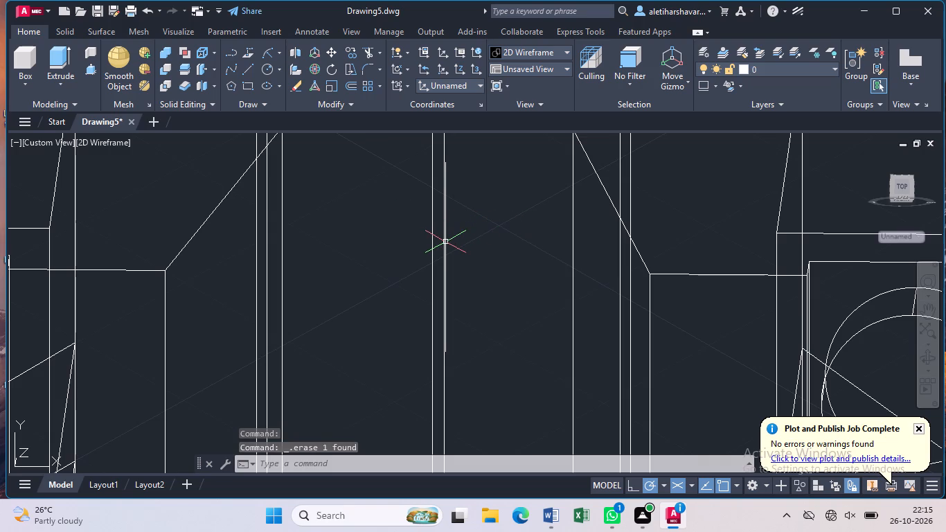
pyautogui.click(445, 242)
pyautogui.press('Delete')
pyautogui.scroll(-2, 443, 240)
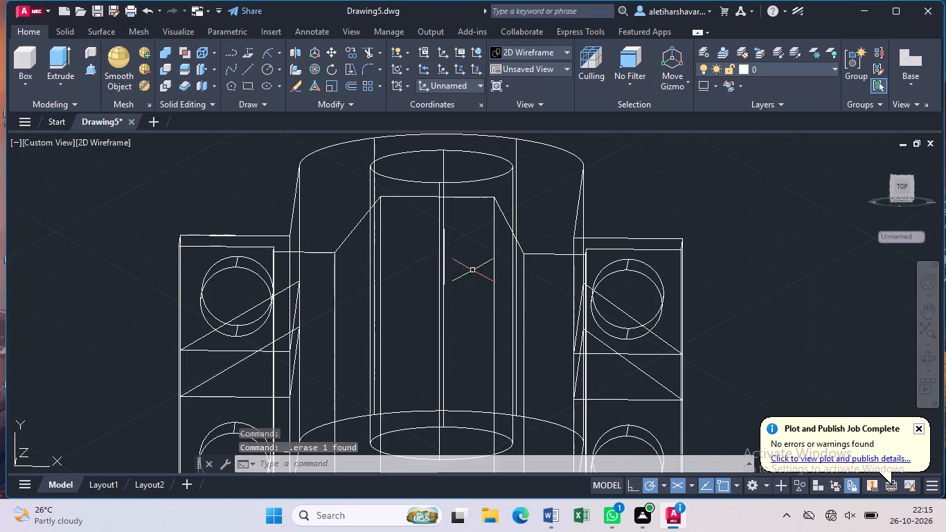
pyautogui.scroll(3, 457, 267)
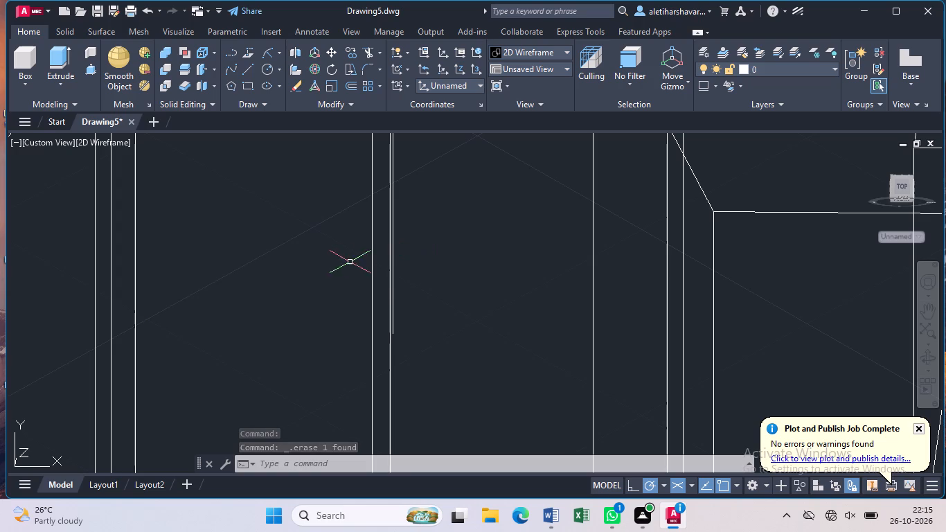
pyautogui.click(393, 270)
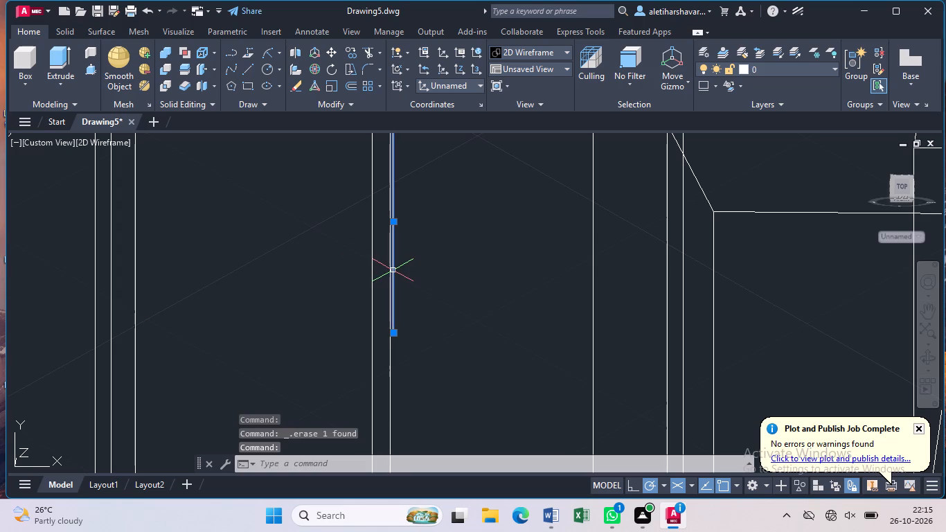
pyautogui.press('Delete')
pyautogui.scroll(-2, 386, 267)
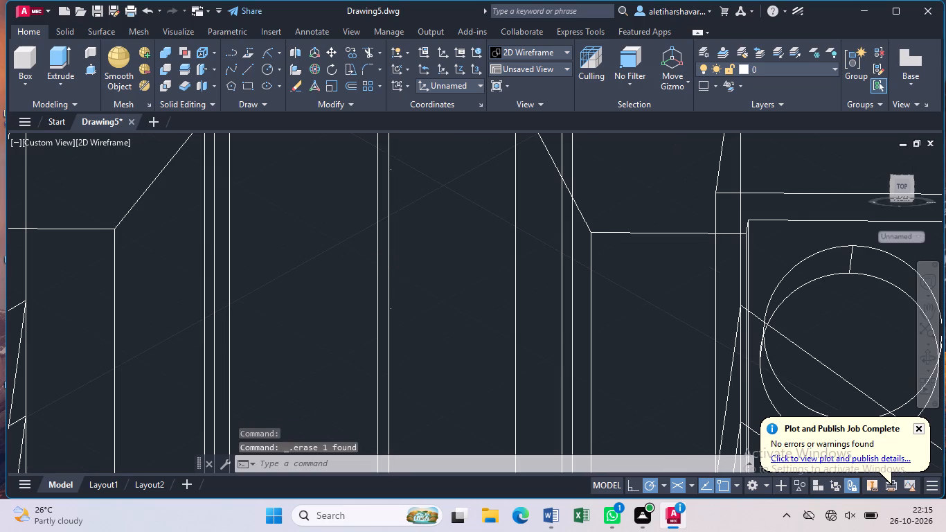
pyautogui.scroll(-2, 386, 267)
pyautogui.scroll(3, 386, 267)
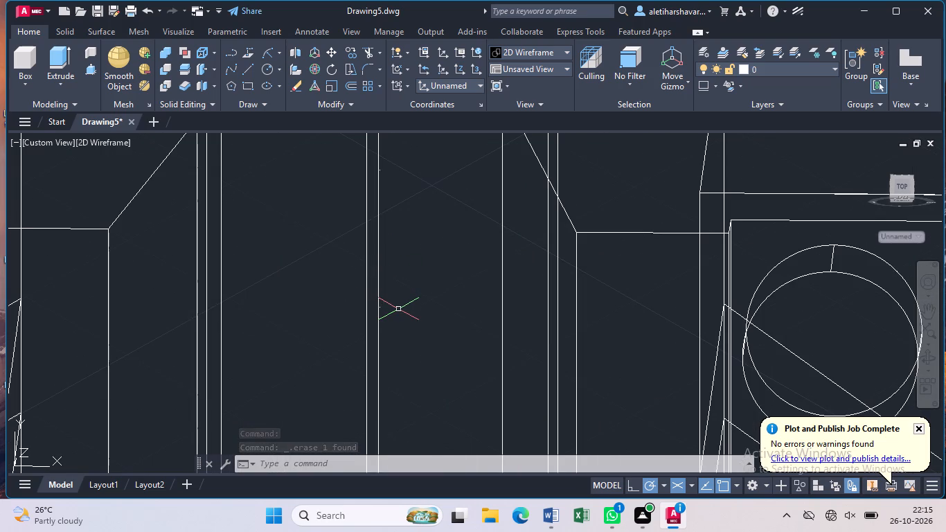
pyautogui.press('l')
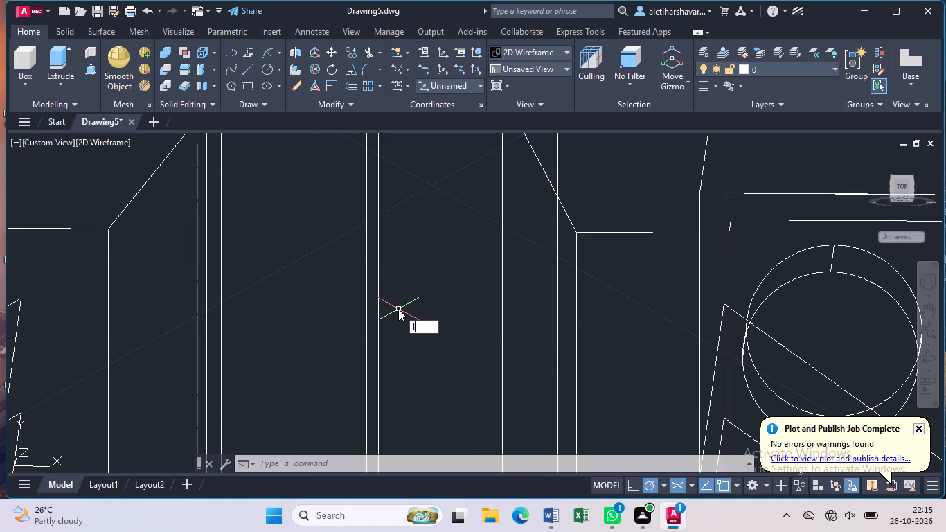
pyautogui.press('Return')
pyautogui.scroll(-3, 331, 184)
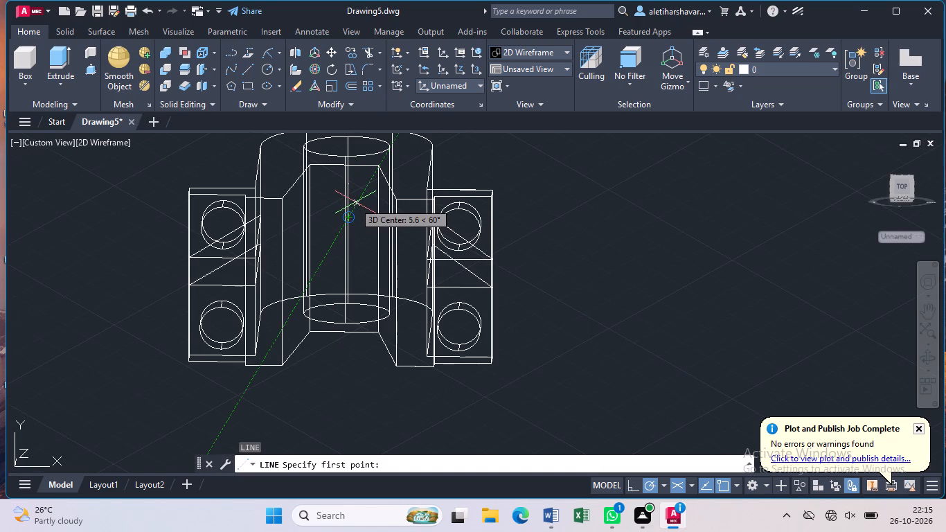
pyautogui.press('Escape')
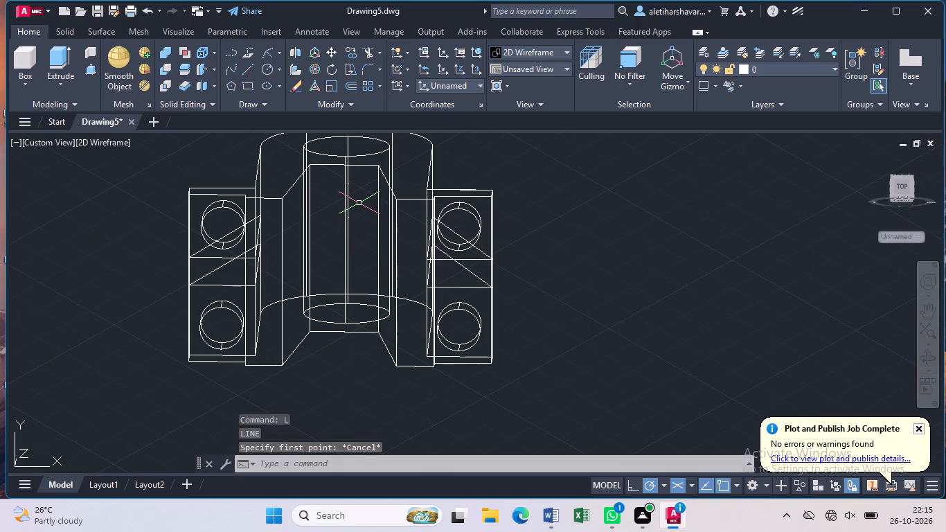
# In the Back view, draw a 14 by 32 rectangle with connected lines from the centre: 16 up, 7 across, 32 down, 14 back, 32 up, closing.
pyautogui.moveTo(359, 204); pyautogui.dragTo(359, 234, button='middle')
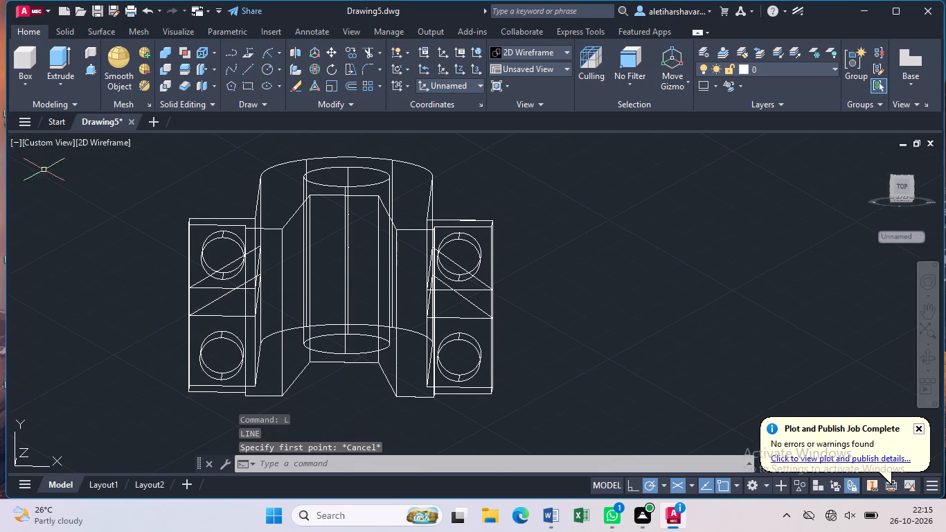
pyautogui.click(43, 141)
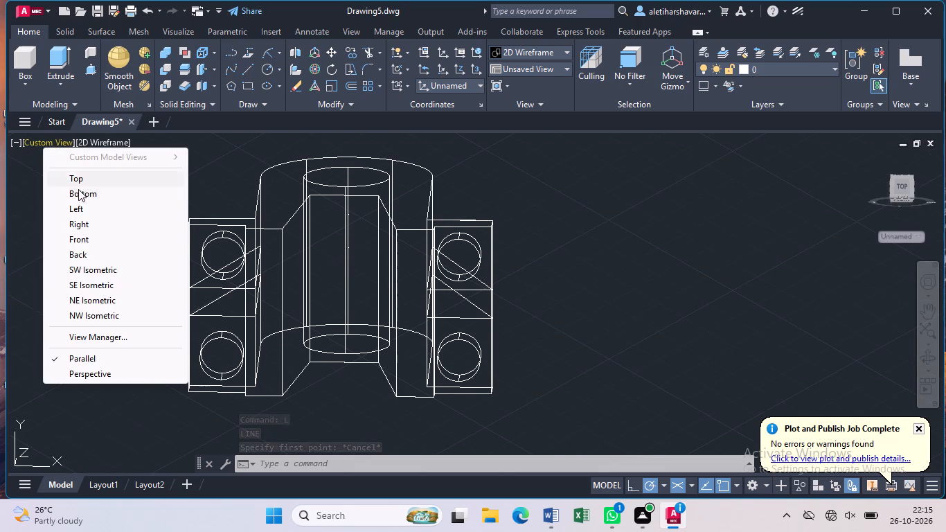
pyautogui.click(100, 255)
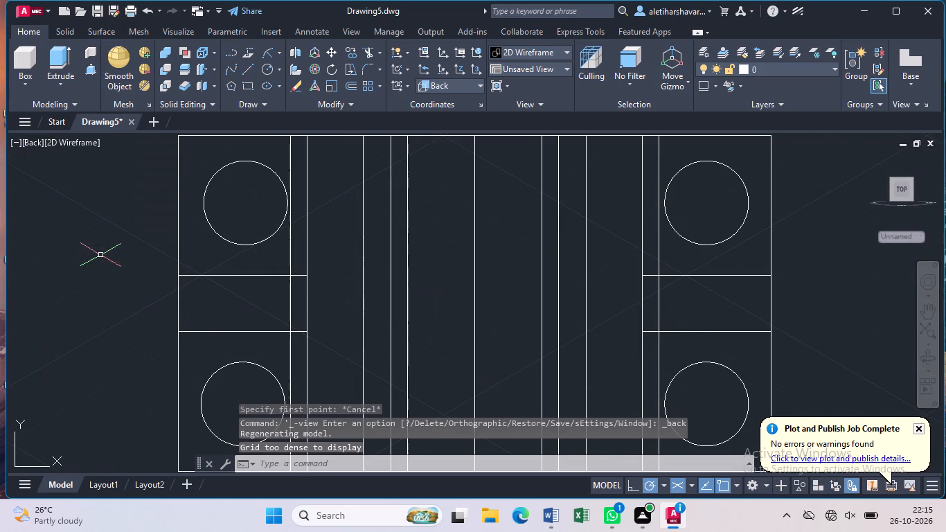
pyautogui.moveTo(316, 294); pyautogui.dragTo(304, 292, button='middle')
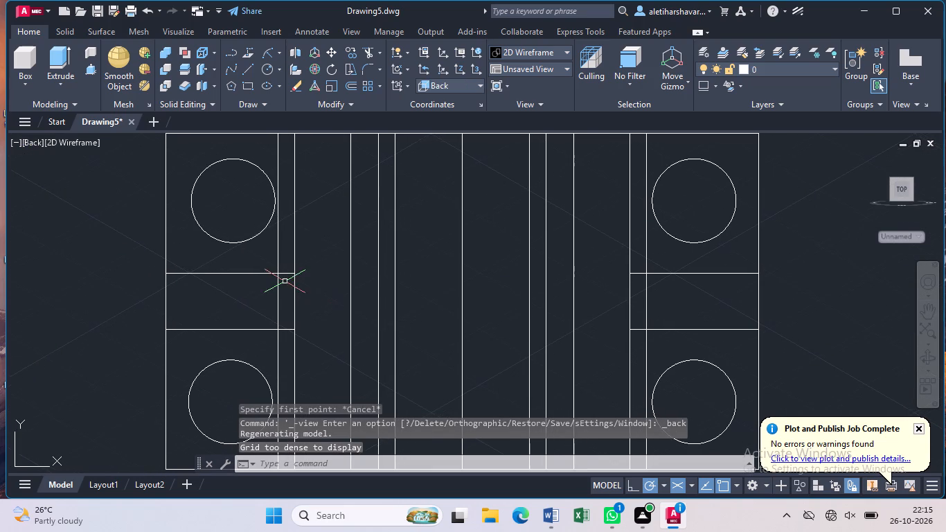
pyautogui.scroll(-1, 294, 288)
pyautogui.moveTo(357, 319); pyautogui.dragTo(326, 278, button='middle')
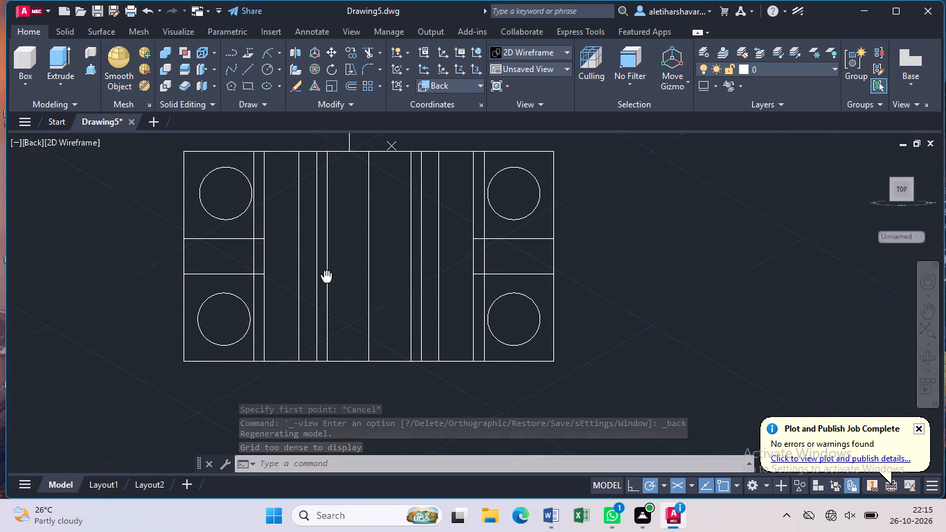
pyautogui.moveTo(326, 278); pyautogui.dragTo(323, 274, button='middle')
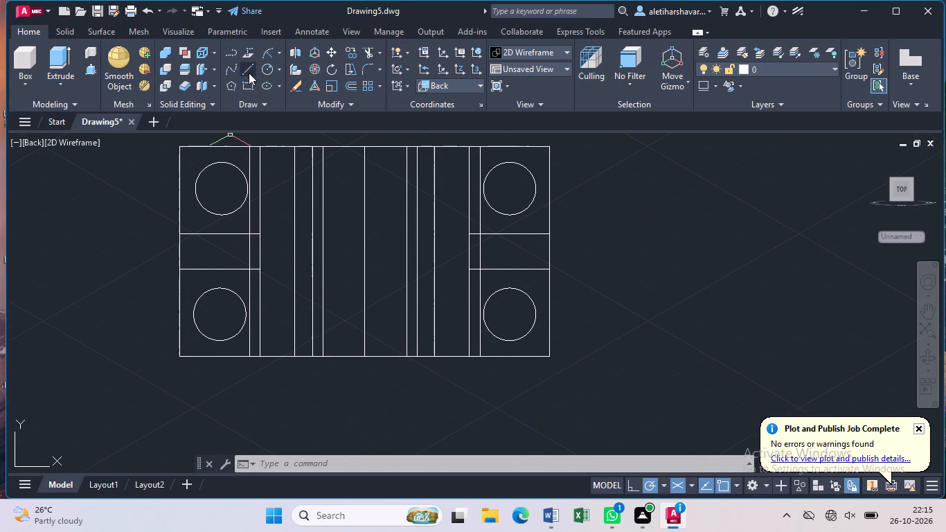
pyautogui.click(247, 71)
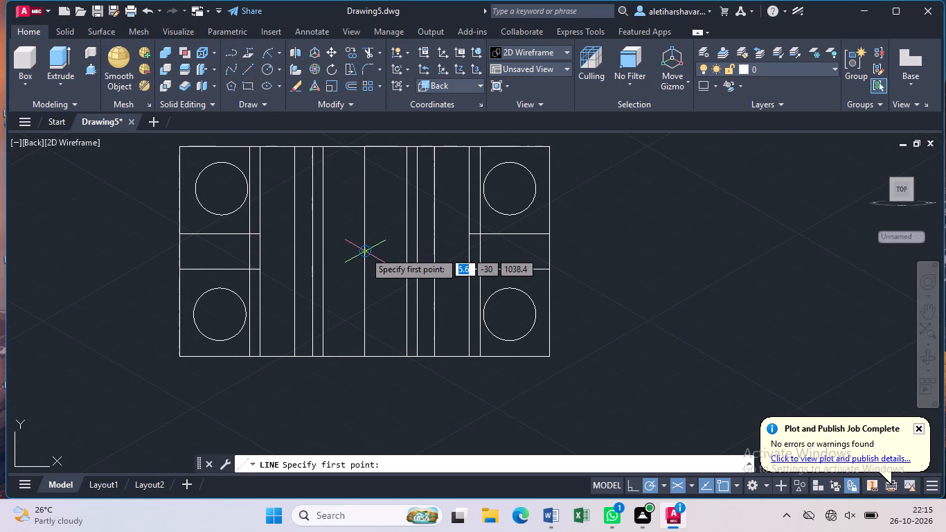
pyautogui.click(364, 251)
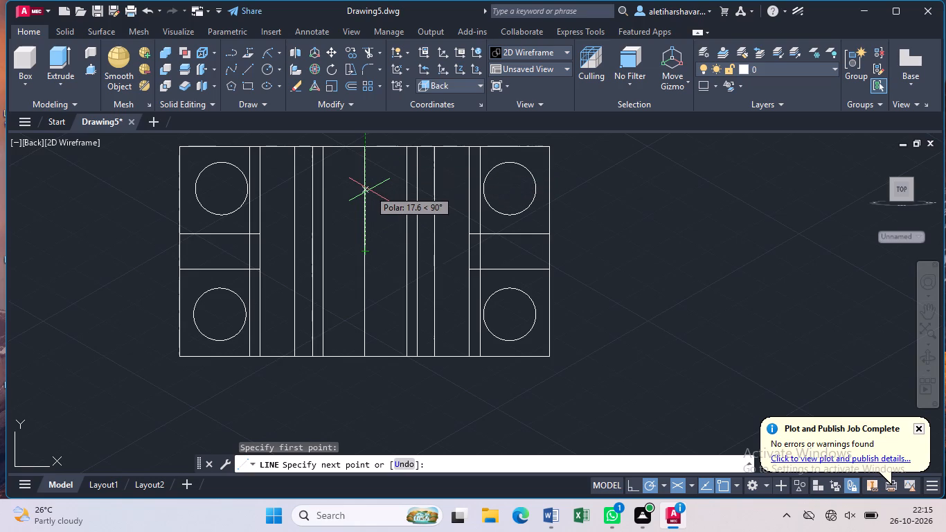
pyautogui.write('16')
pyautogui.press('Return')
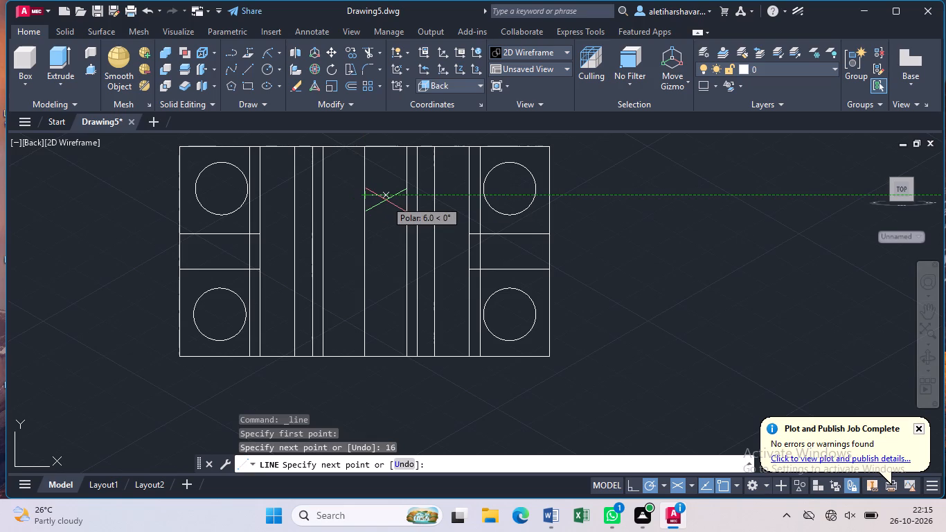
pyautogui.press('7')
pyautogui.press('Return')
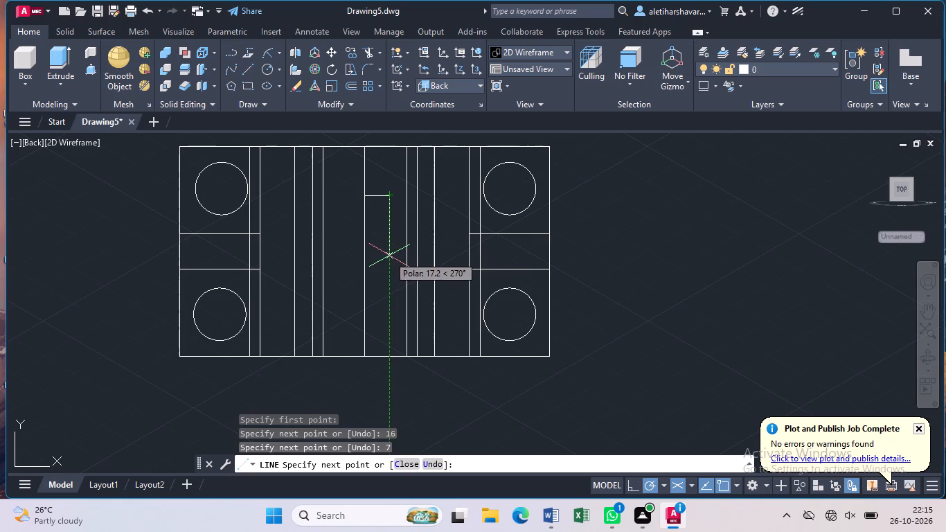
pyautogui.write('32')
pyautogui.press('Return')
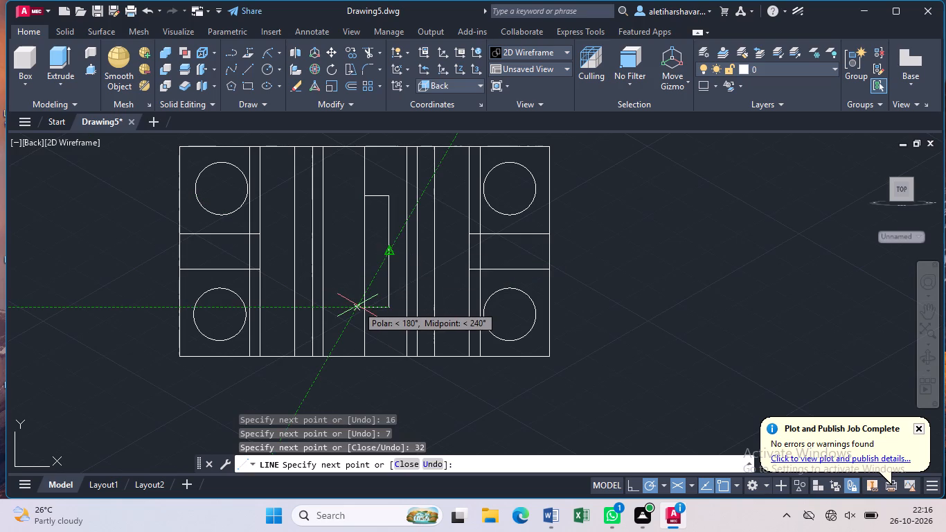
pyautogui.press('1')
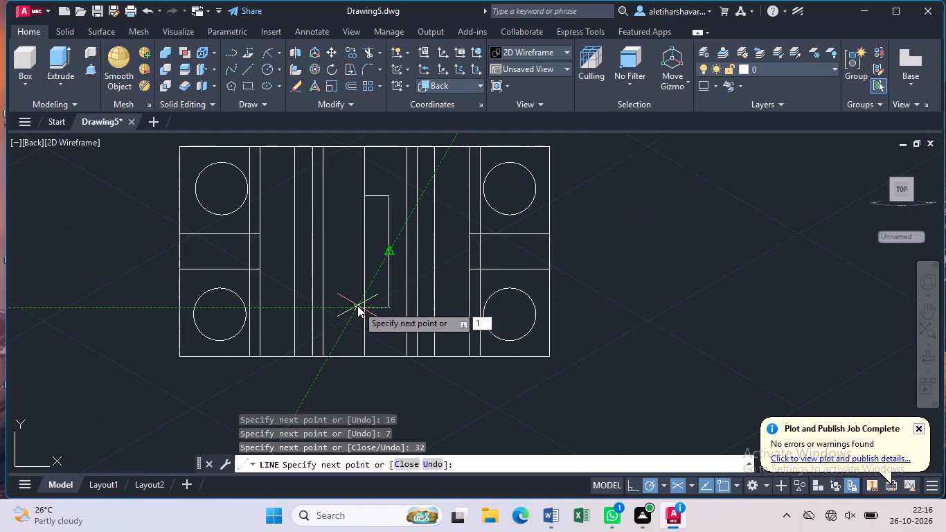
pyautogui.press('4')
pyautogui.press('Return')
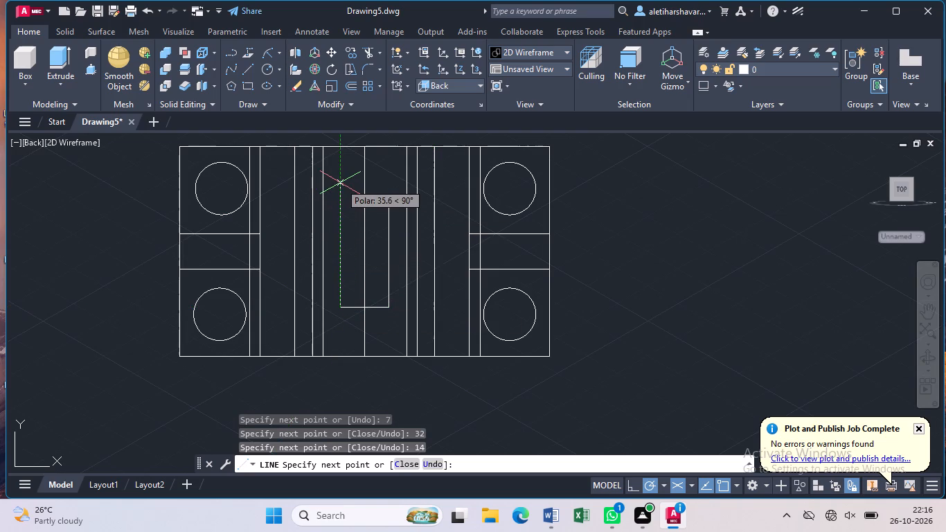
pyautogui.write('32')
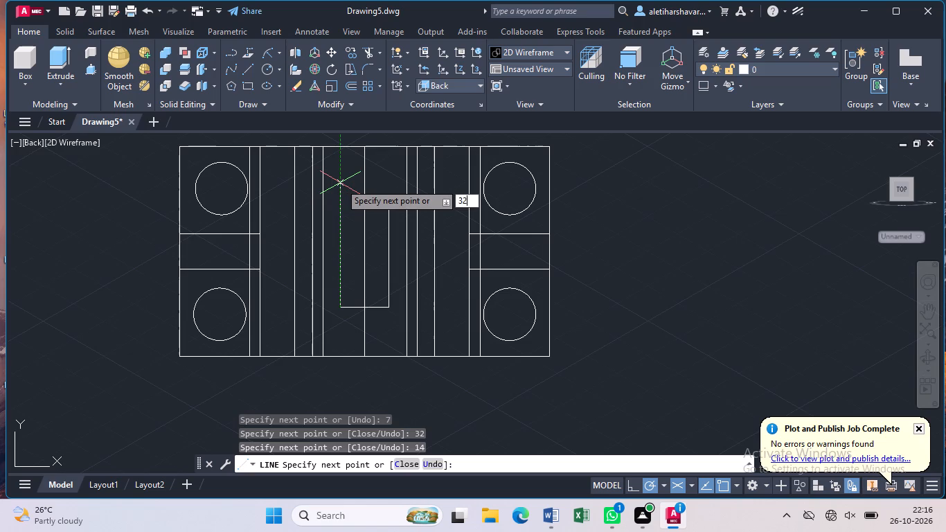
pyautogui.press('Return')
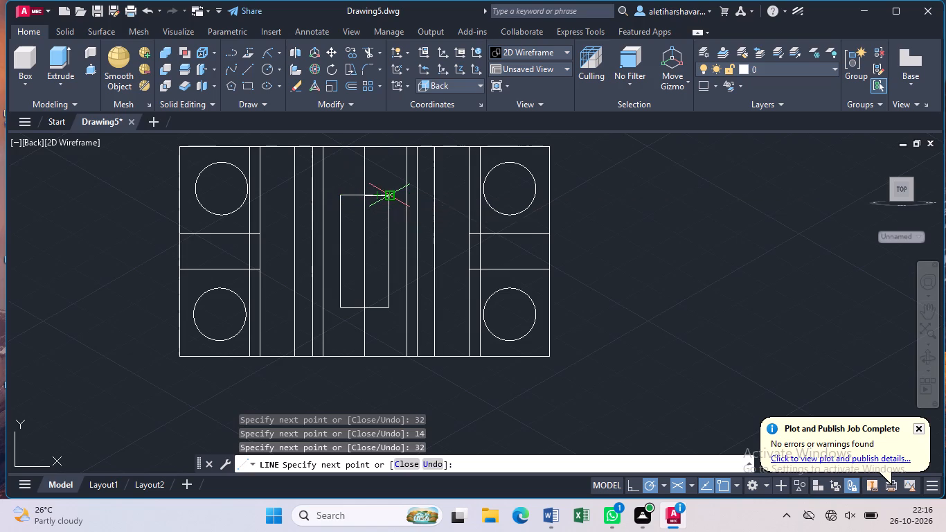
pyautogui.click(389, 196)
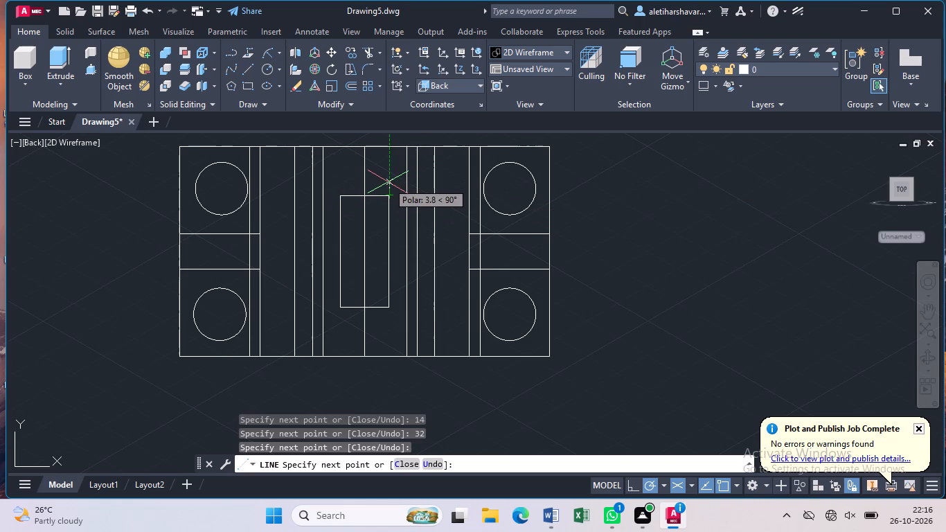
pyautogui.press('Escape')
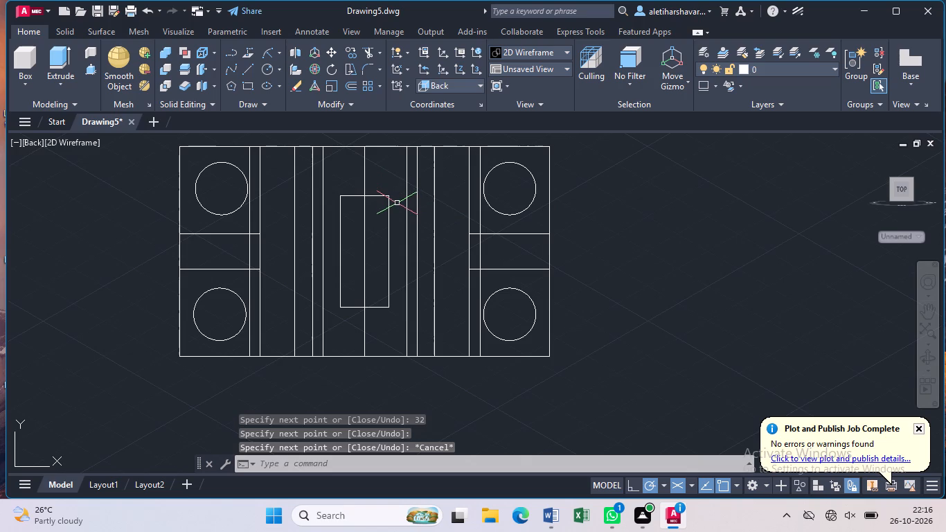
# Join the four lines of the 14 by 32 rectangle in the rounded top into one closed polyline.
pyautogui.click(373, 195)
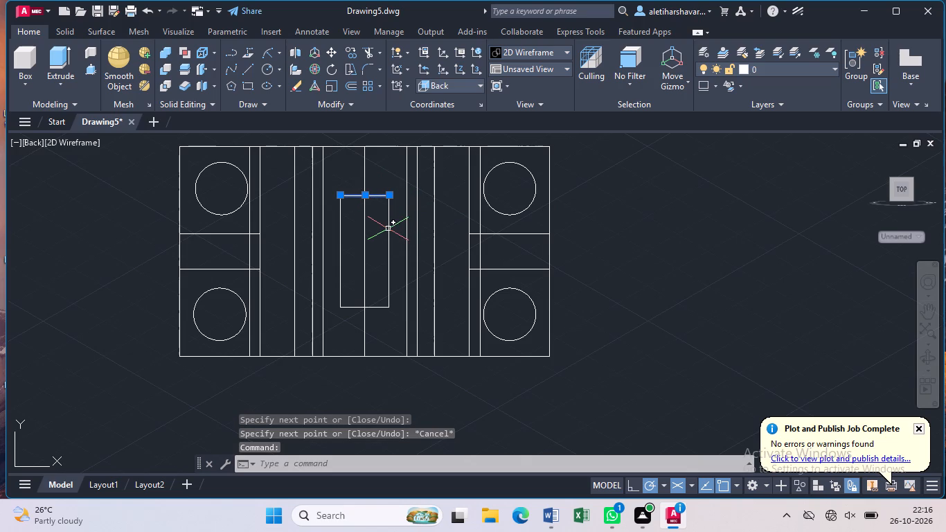
pyautogui.click(388, 229)
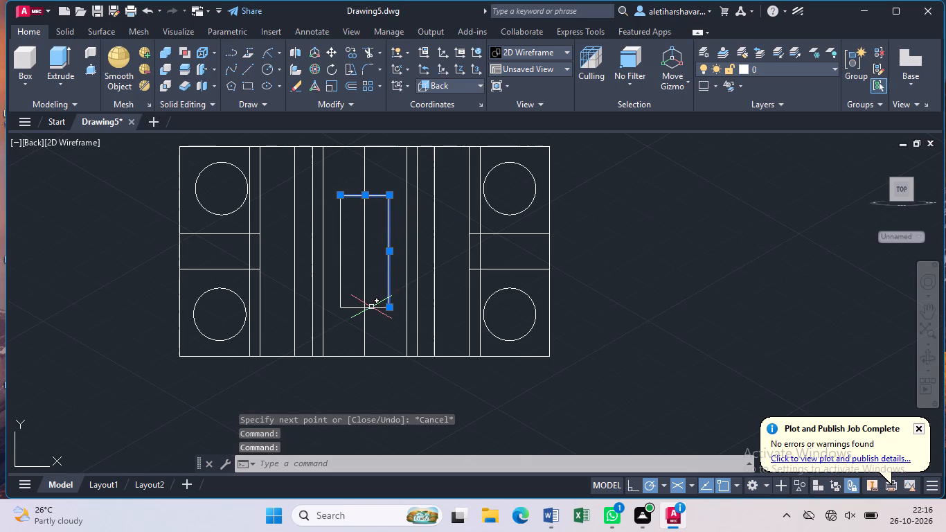
pyautogui.click(372, 307)
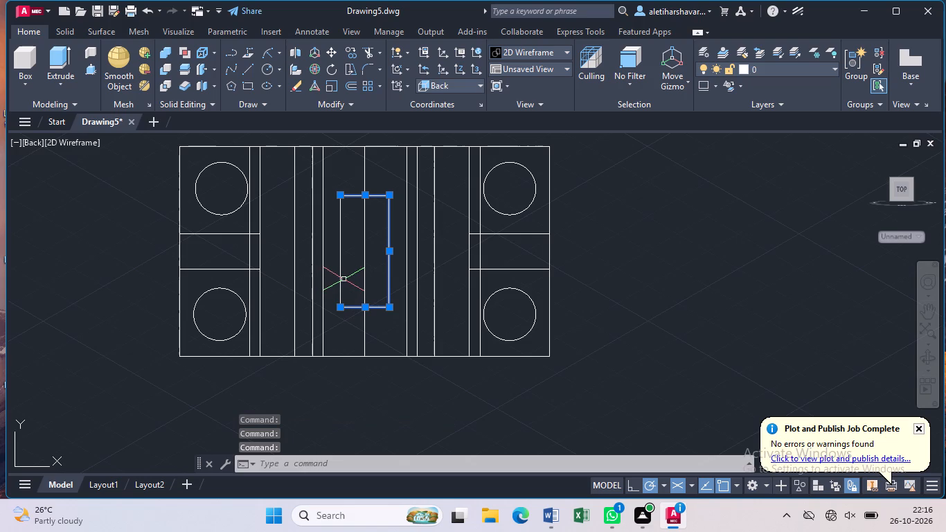
pyautogui.click(341, 279)
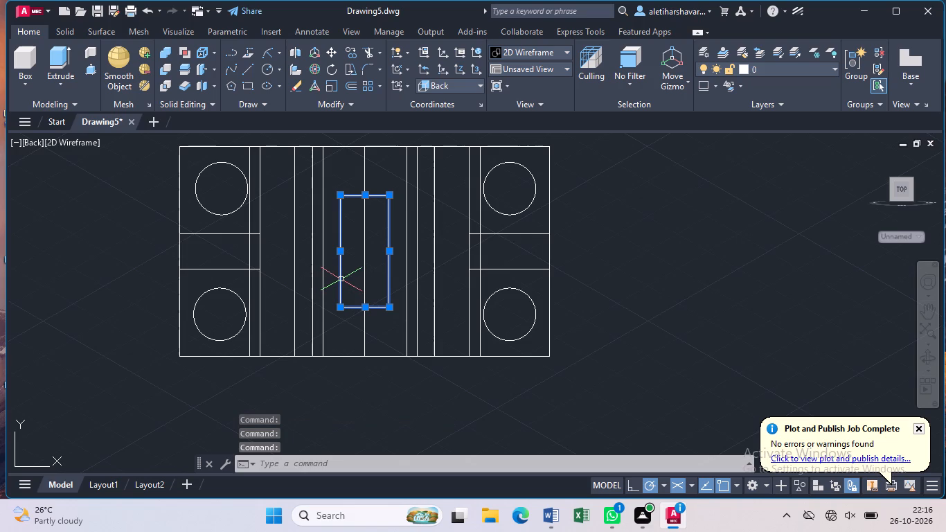
pyautogui.press('j')
pyautogui.press('Return')
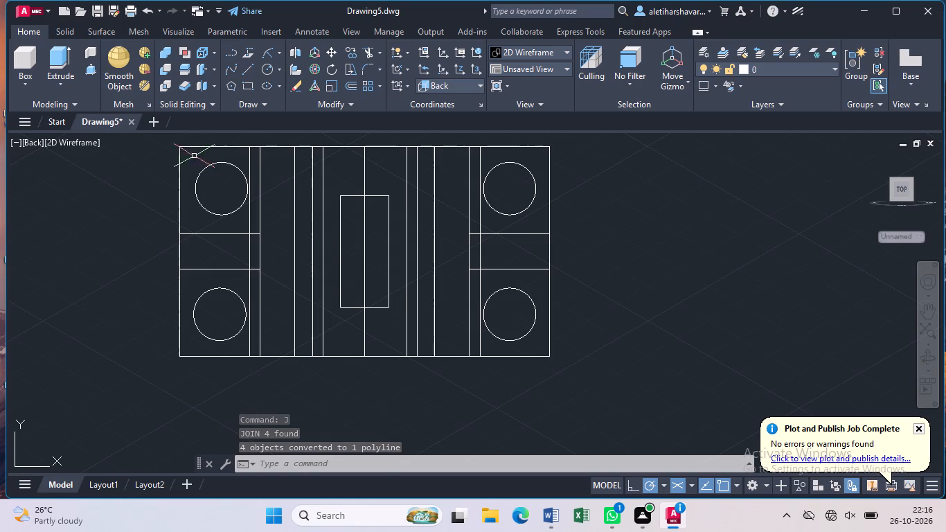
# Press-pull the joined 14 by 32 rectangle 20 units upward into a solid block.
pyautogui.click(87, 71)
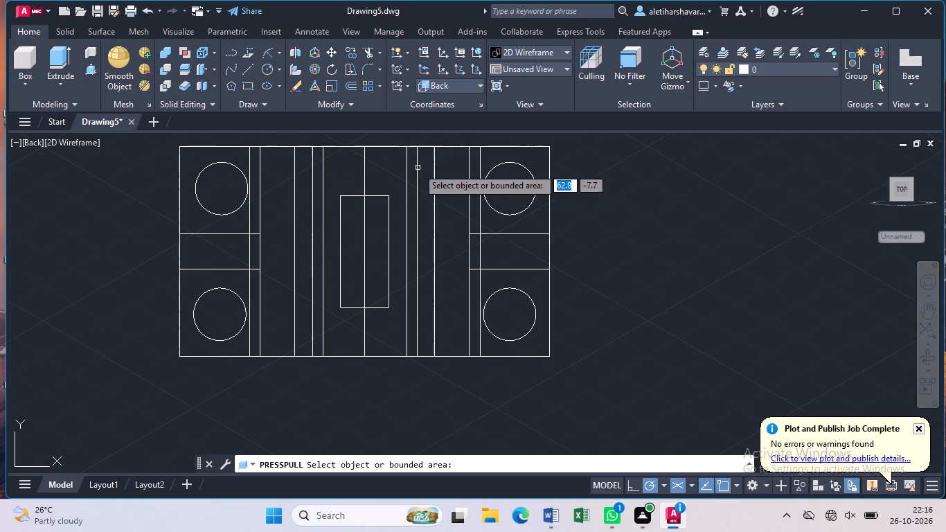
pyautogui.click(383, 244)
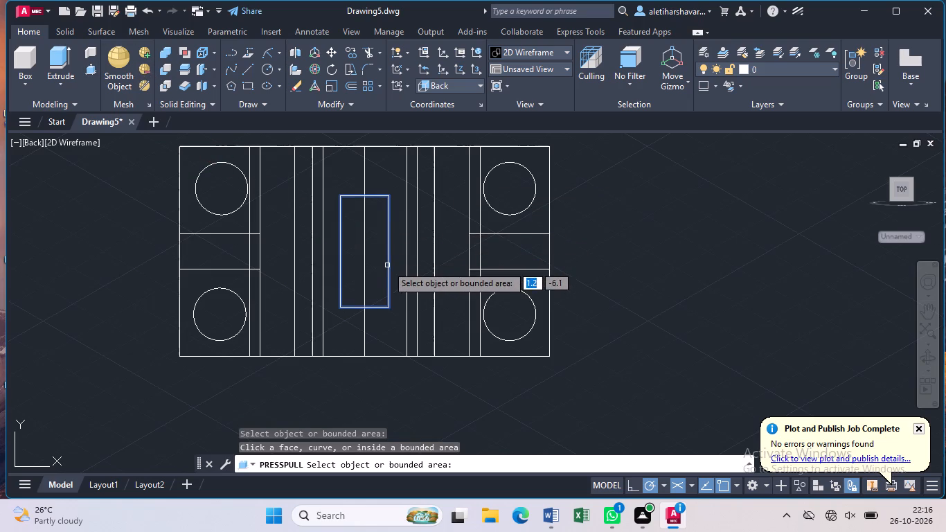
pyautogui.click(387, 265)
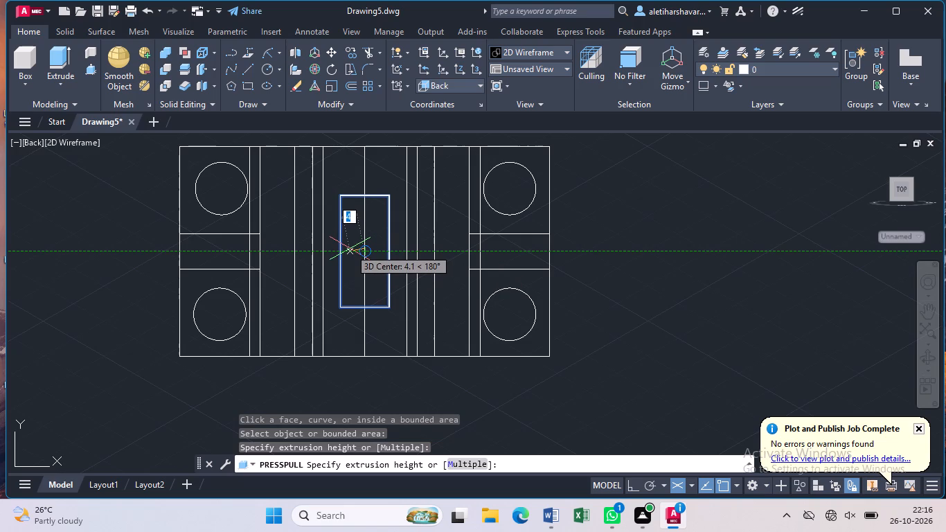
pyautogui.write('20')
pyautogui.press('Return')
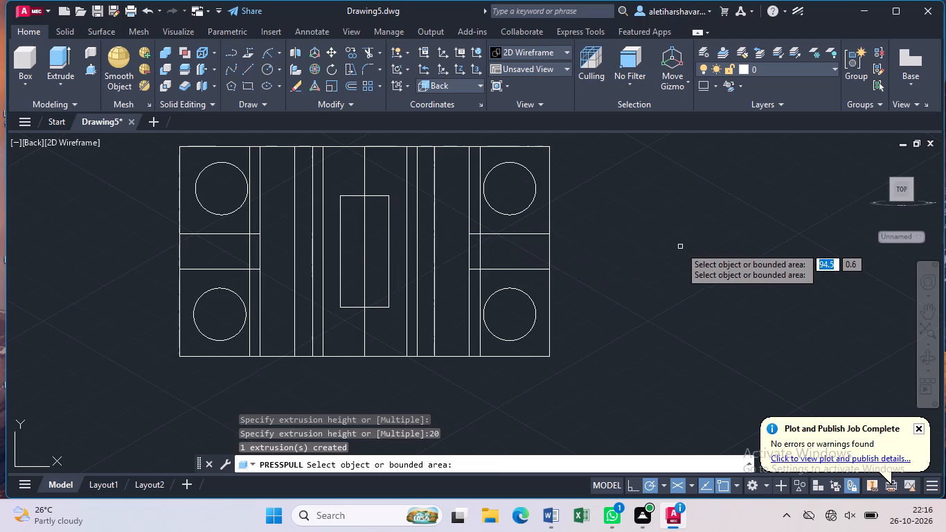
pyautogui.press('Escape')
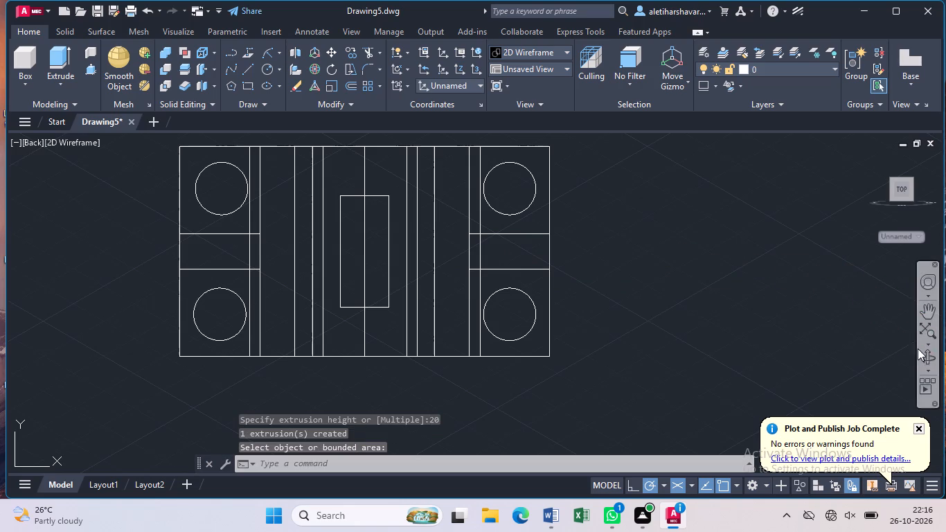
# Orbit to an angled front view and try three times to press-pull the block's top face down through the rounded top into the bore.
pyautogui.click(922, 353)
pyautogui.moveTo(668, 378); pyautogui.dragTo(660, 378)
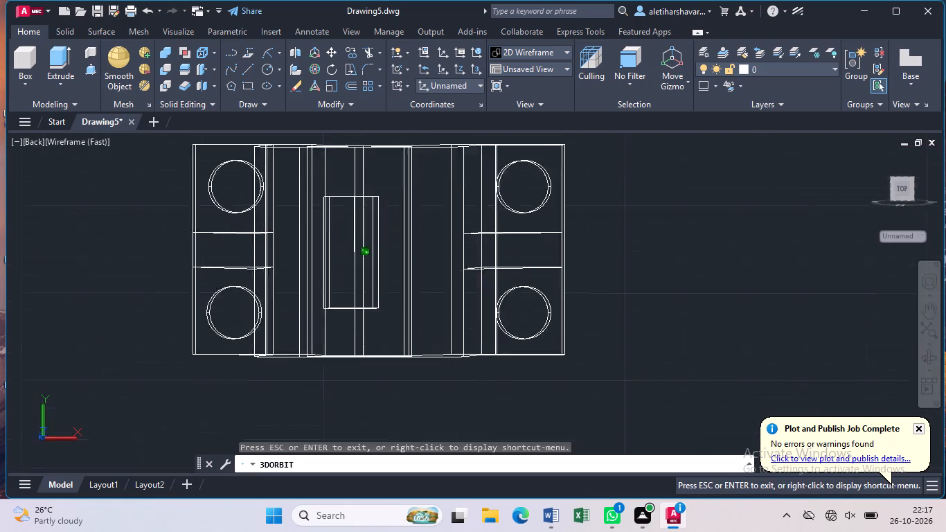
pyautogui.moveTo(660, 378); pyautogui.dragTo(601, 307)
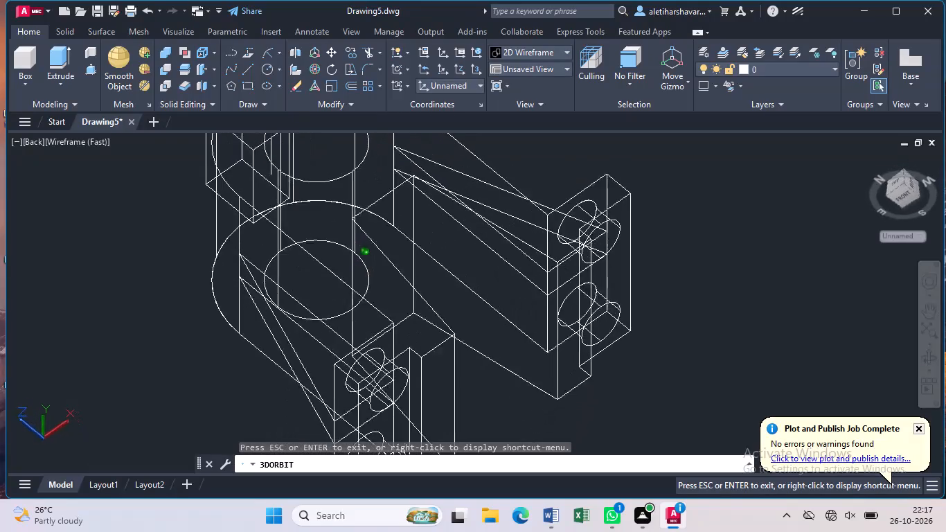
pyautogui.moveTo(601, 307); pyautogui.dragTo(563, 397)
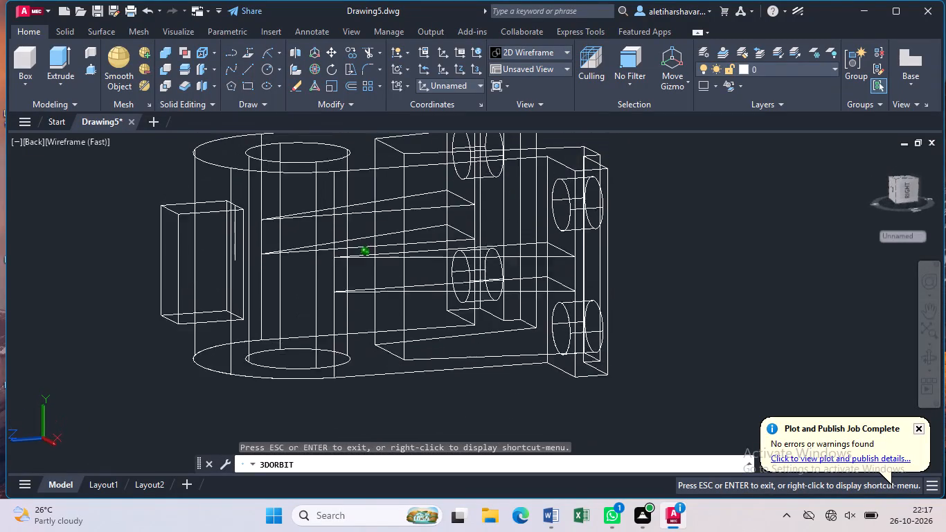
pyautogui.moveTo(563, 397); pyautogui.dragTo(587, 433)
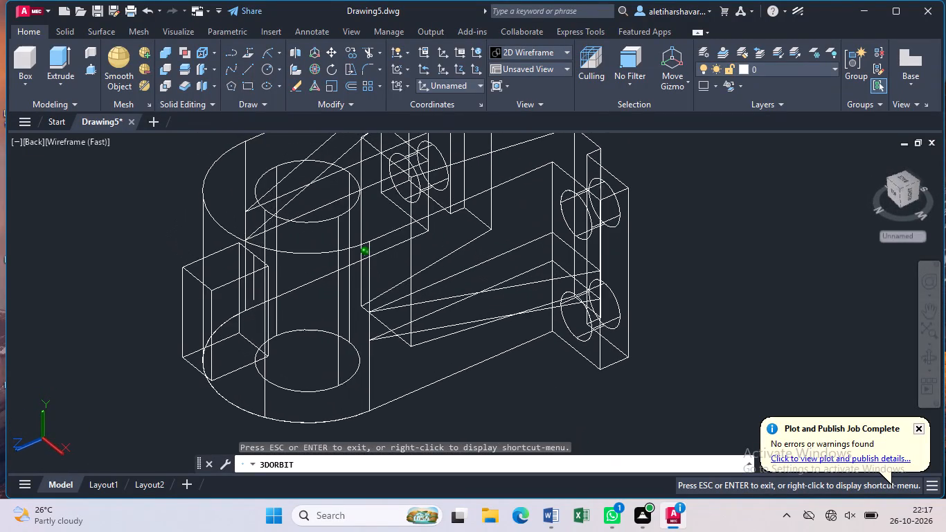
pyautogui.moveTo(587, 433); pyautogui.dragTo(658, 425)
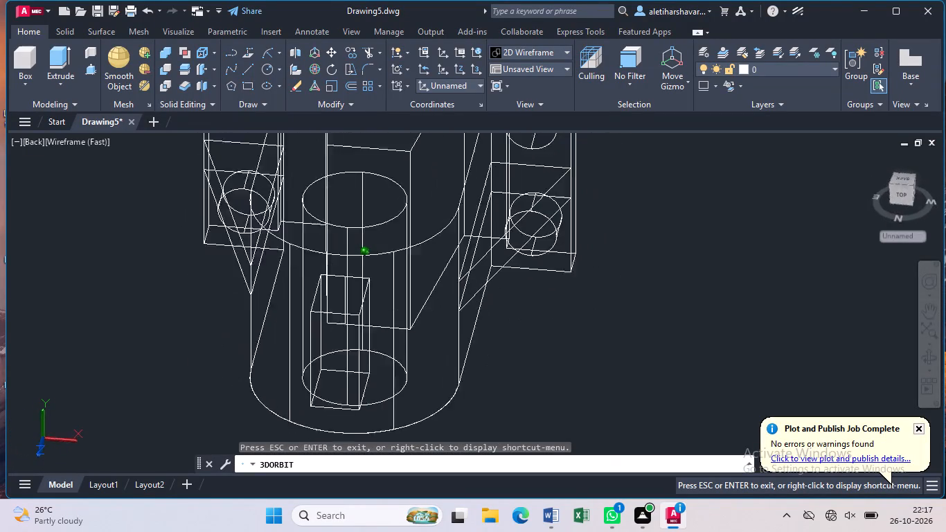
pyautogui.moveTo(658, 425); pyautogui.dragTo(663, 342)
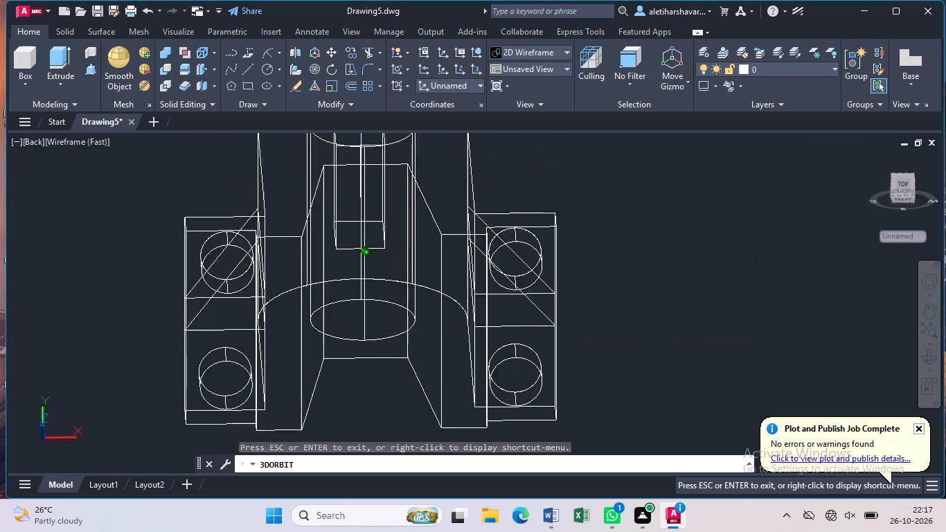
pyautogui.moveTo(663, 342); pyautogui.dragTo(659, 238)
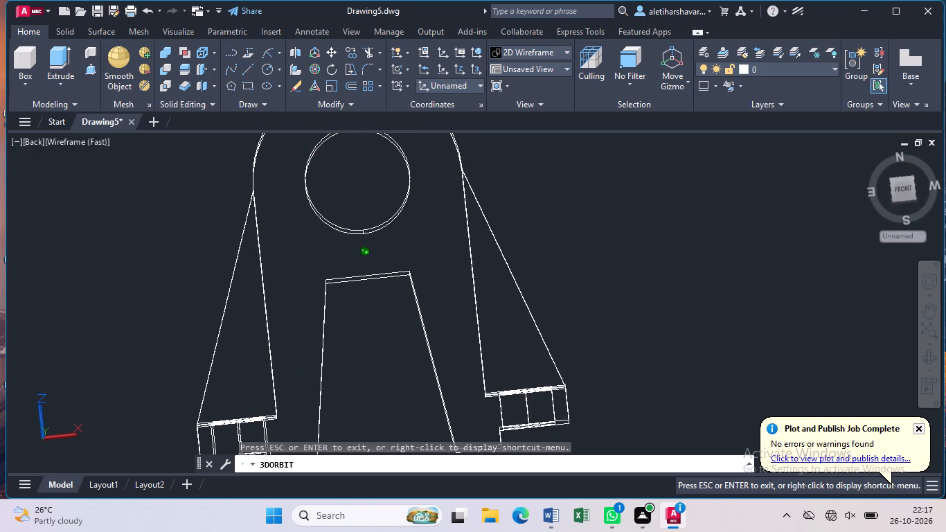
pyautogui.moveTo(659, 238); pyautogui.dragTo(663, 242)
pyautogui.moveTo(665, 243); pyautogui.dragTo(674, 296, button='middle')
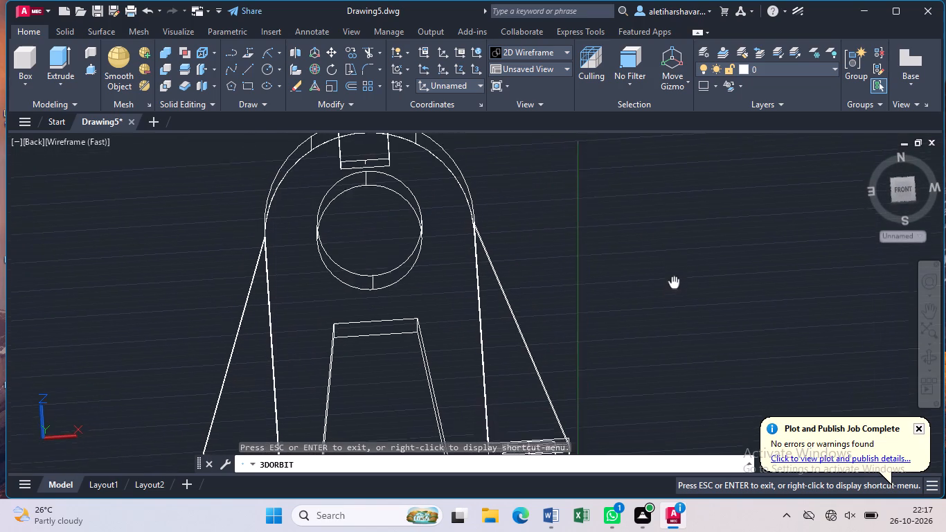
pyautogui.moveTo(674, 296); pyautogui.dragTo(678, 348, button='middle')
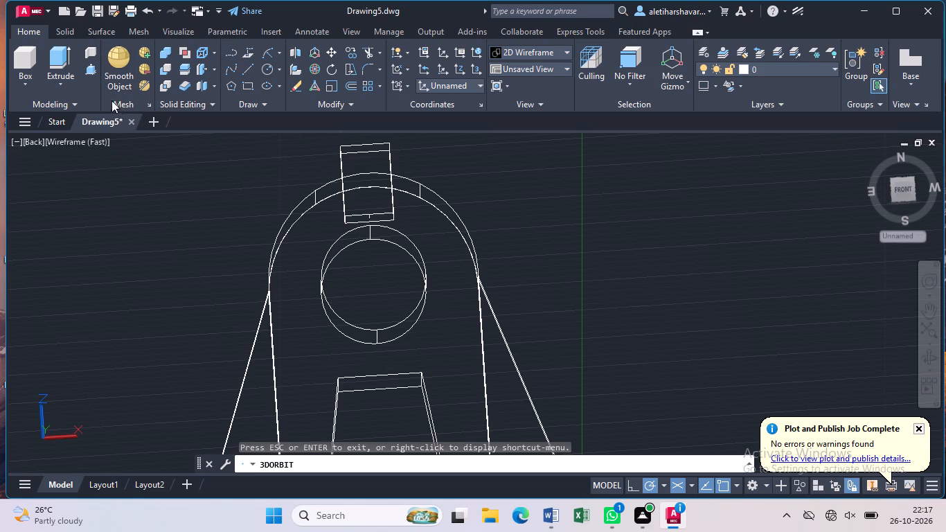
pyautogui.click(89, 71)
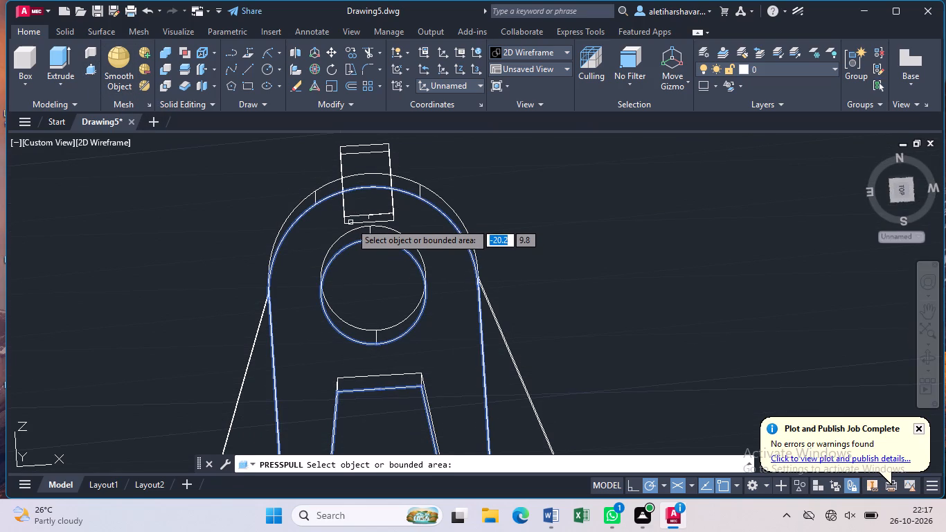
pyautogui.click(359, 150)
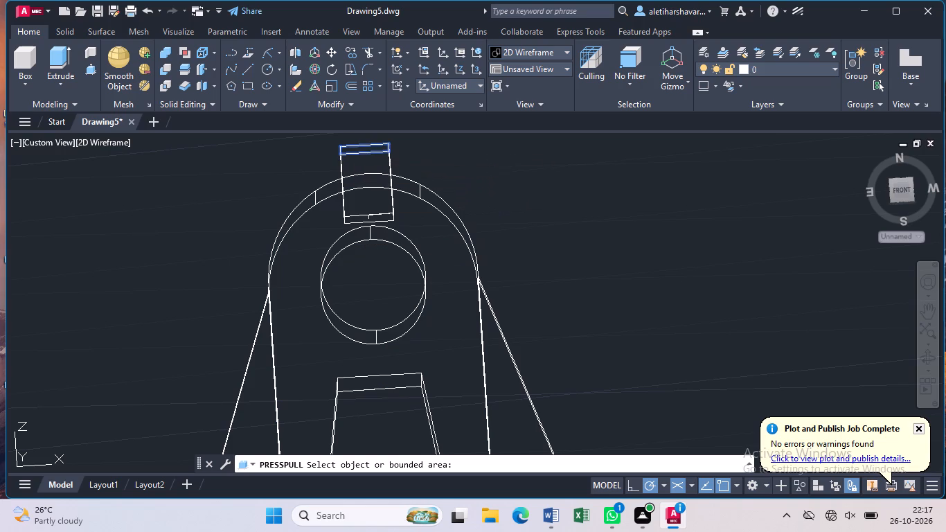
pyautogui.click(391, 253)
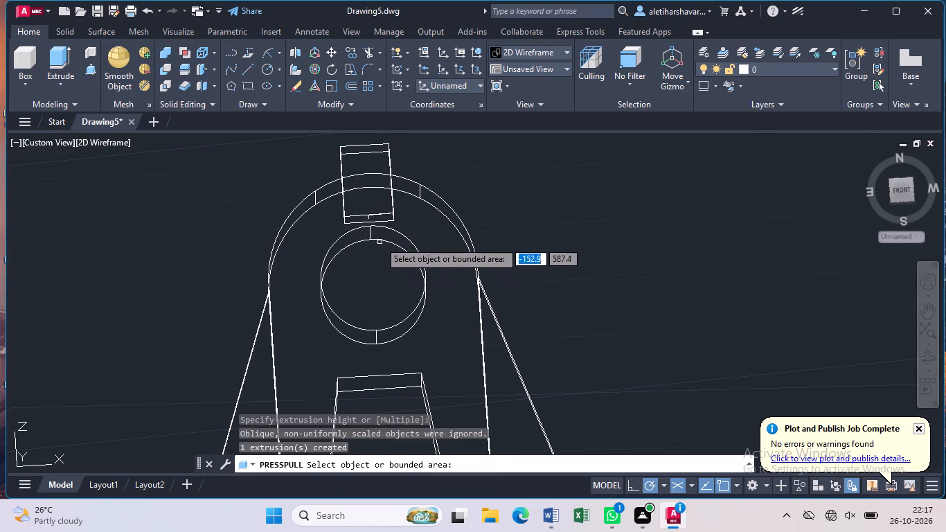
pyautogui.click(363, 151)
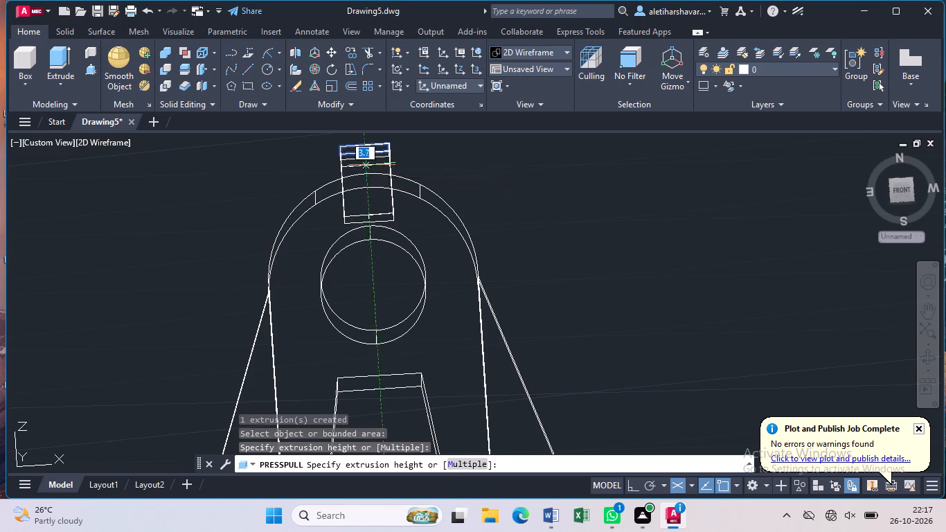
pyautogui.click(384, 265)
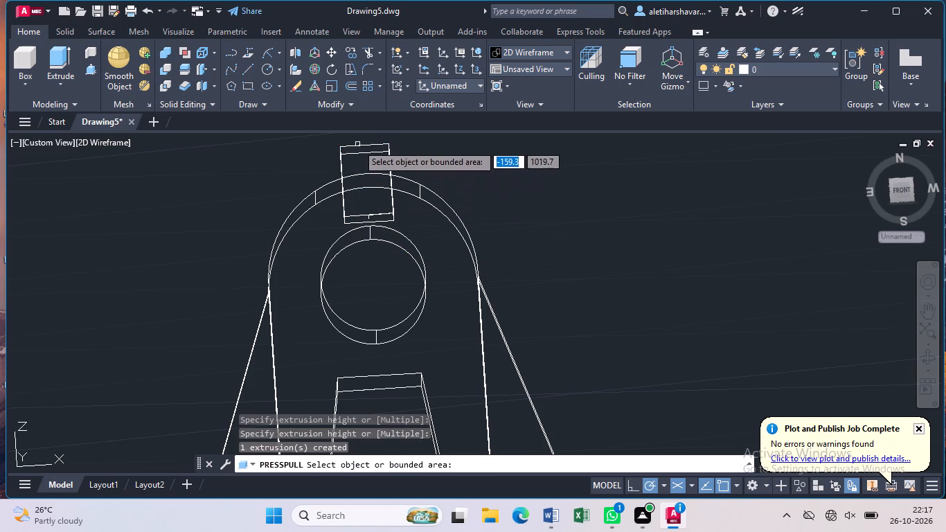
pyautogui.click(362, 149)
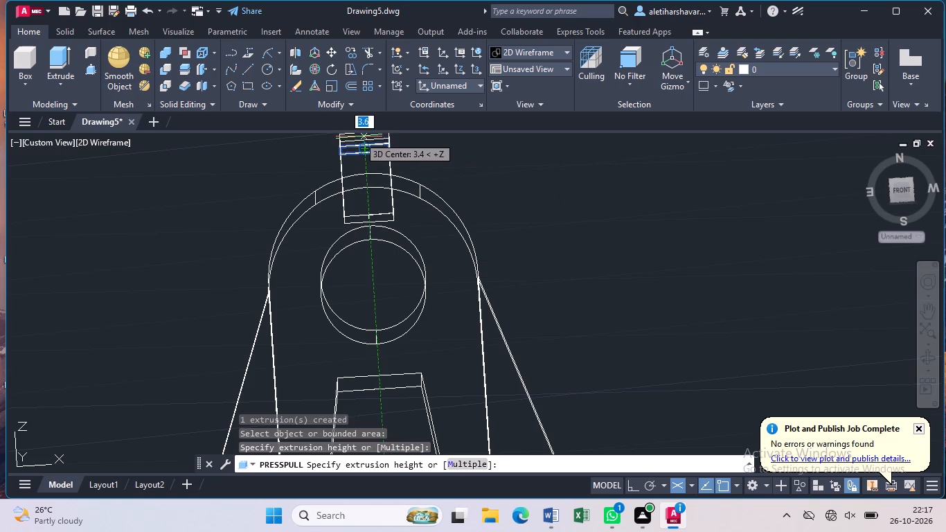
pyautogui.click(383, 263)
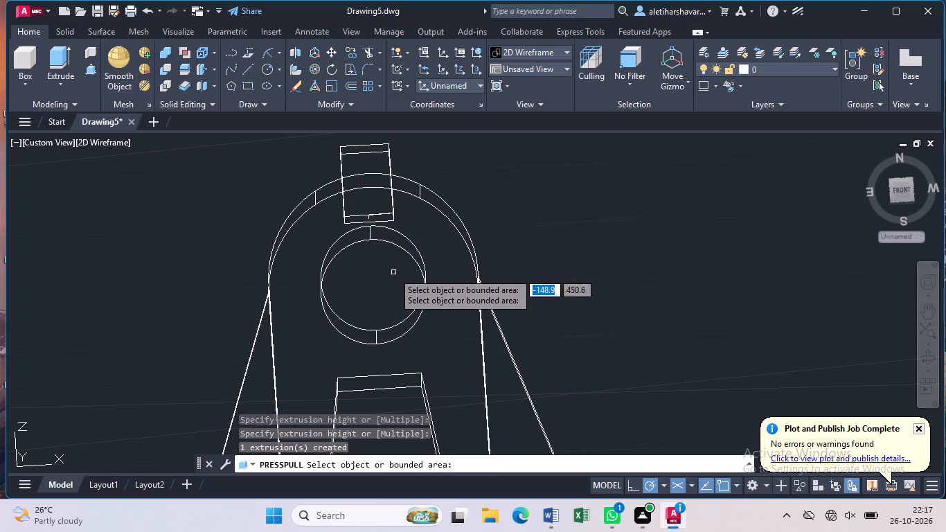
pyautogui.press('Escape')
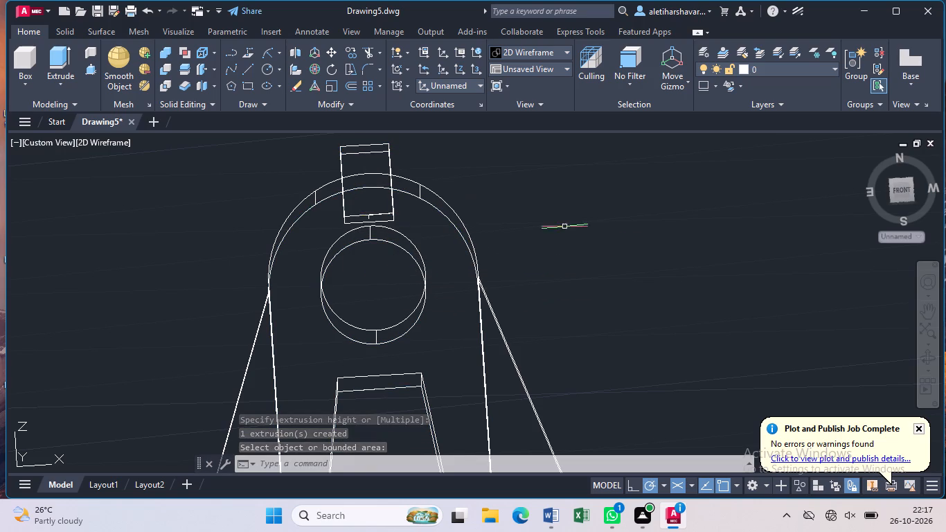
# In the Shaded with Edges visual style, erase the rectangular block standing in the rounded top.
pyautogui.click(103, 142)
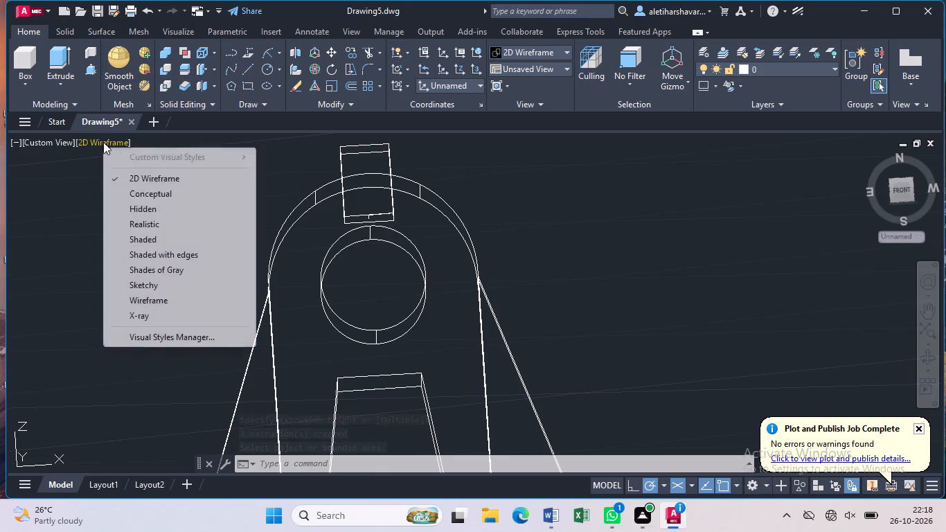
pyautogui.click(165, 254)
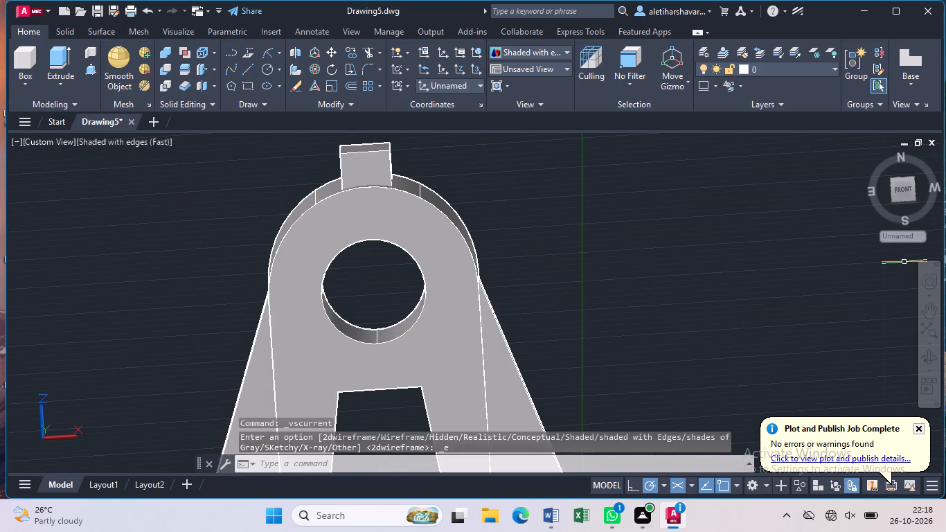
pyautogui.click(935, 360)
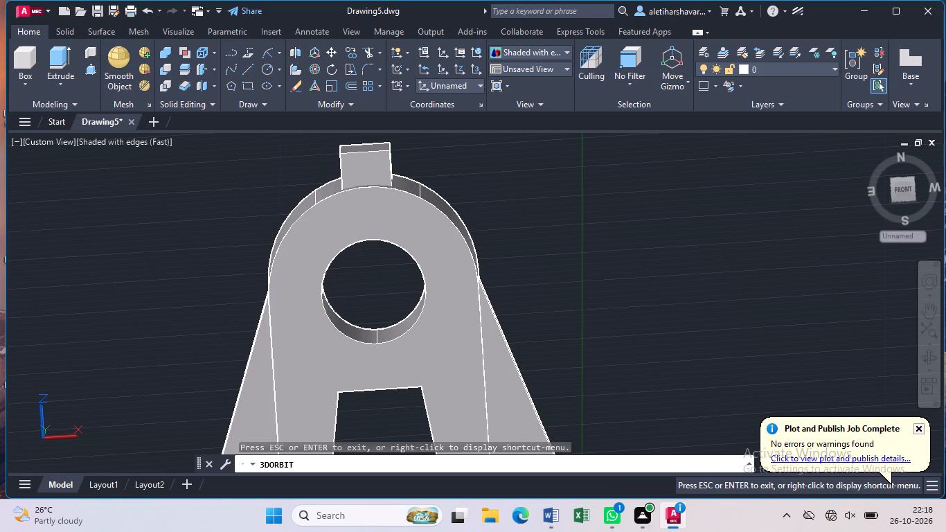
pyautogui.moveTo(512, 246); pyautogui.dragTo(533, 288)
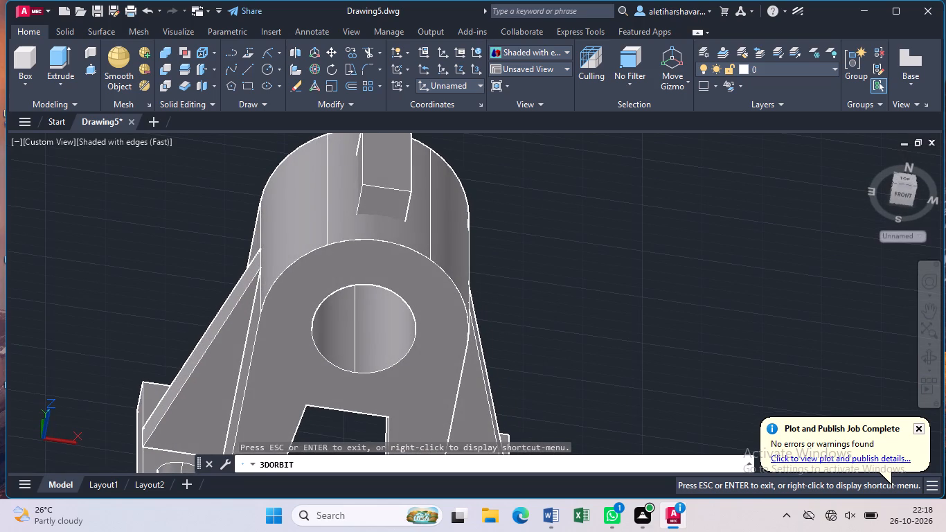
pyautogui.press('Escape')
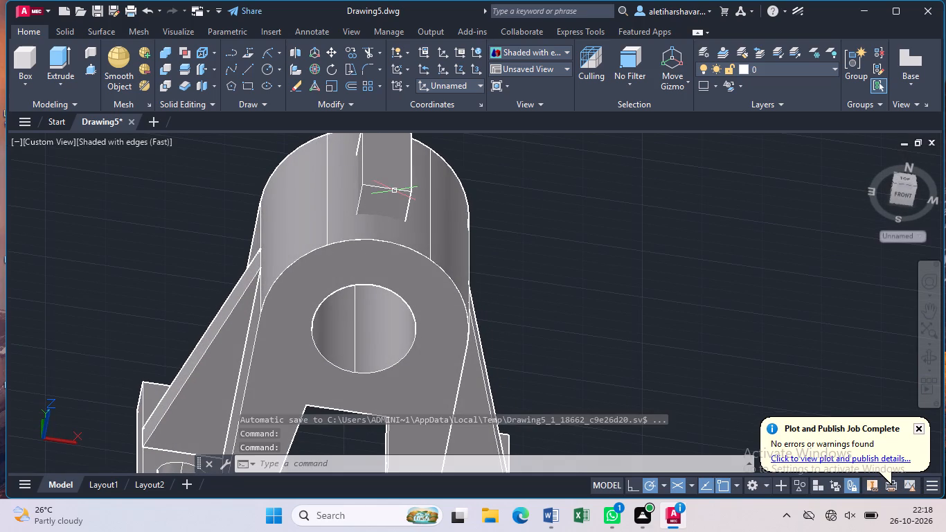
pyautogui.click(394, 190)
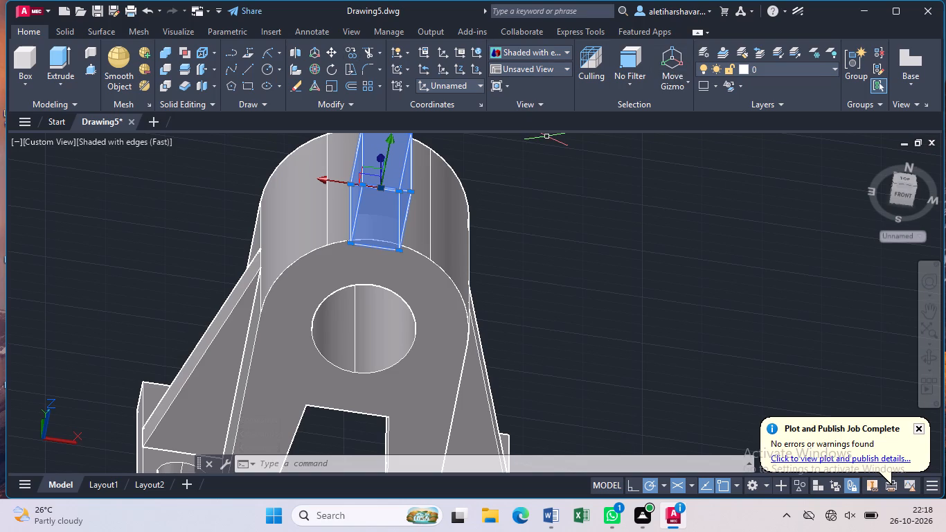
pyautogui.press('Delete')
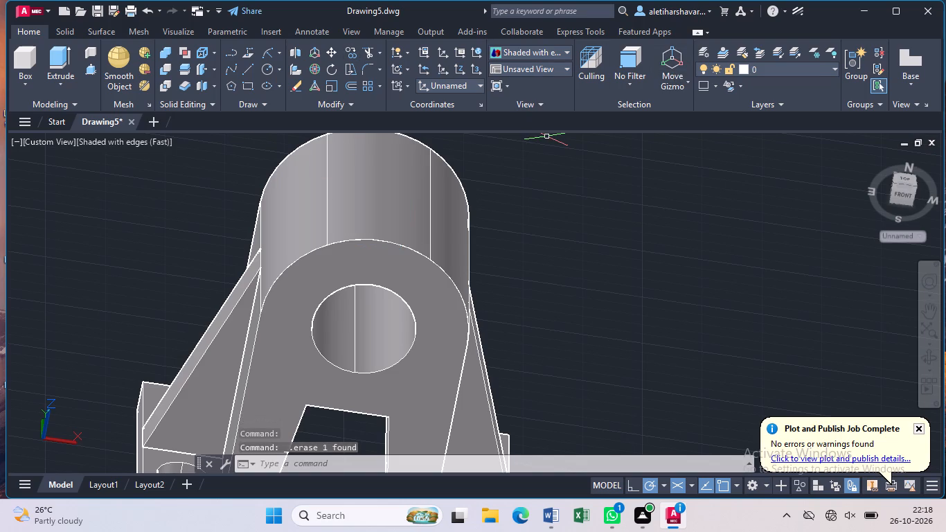
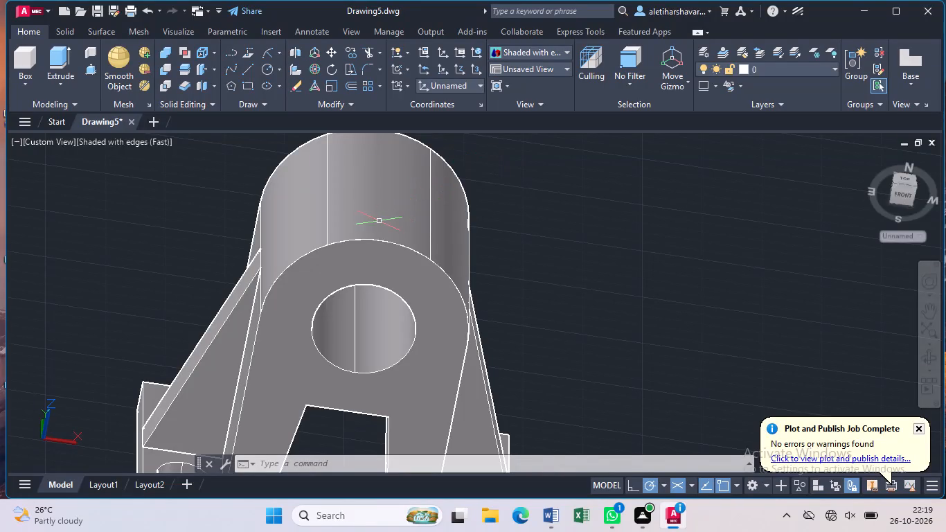
# Examine the rounded top and the inside of the bore from several angles, ending on an upside-down front view.
pyautogui.moveTo(371, 197); pyautogui.dragTo(376, 233, button='middle')
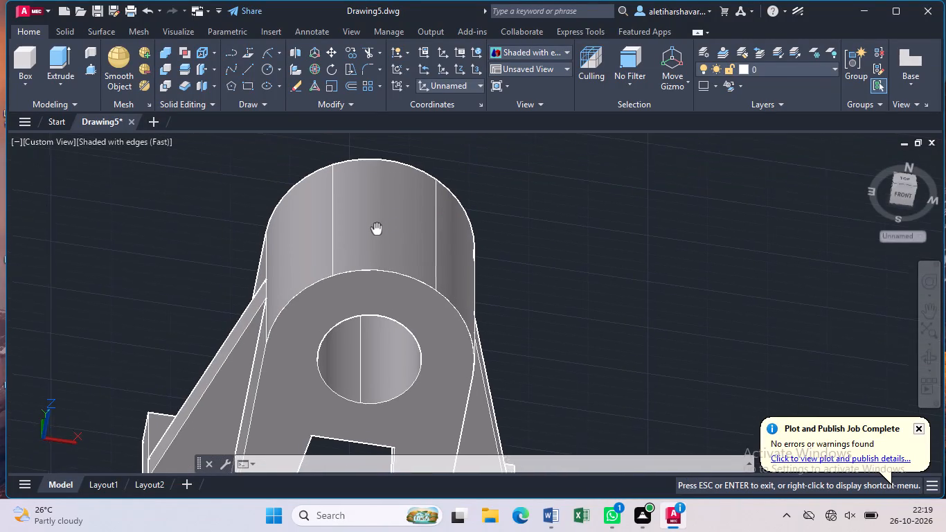
pyautogui.moveTo(376, 233); pyautogui.dragTo(379, 250, button='middle')
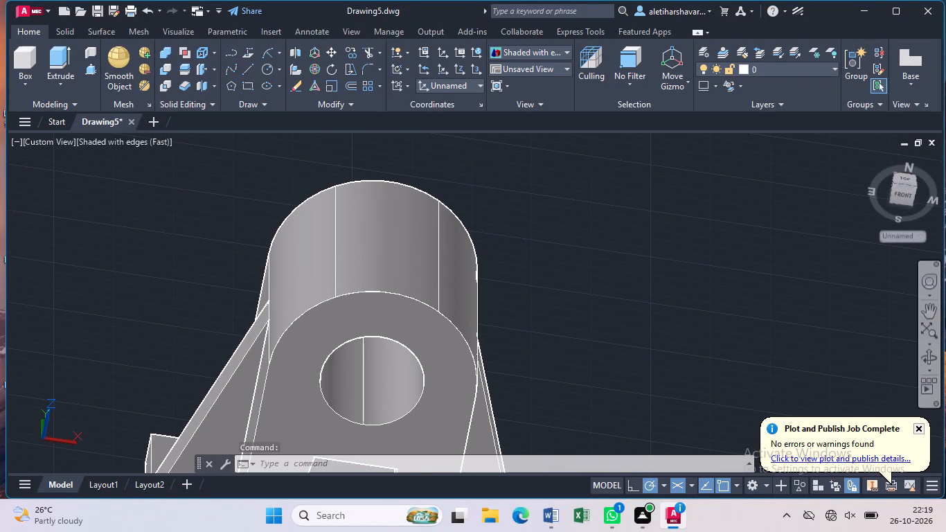
pyautogui.click(936, 361)
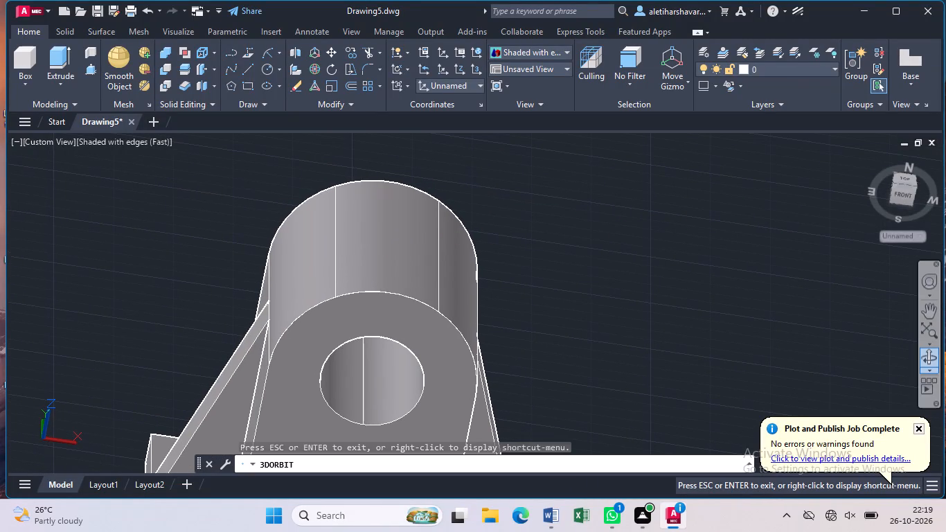
pyautogui.moveTo(524, 303); pyautogui.dragTo(515, 241)
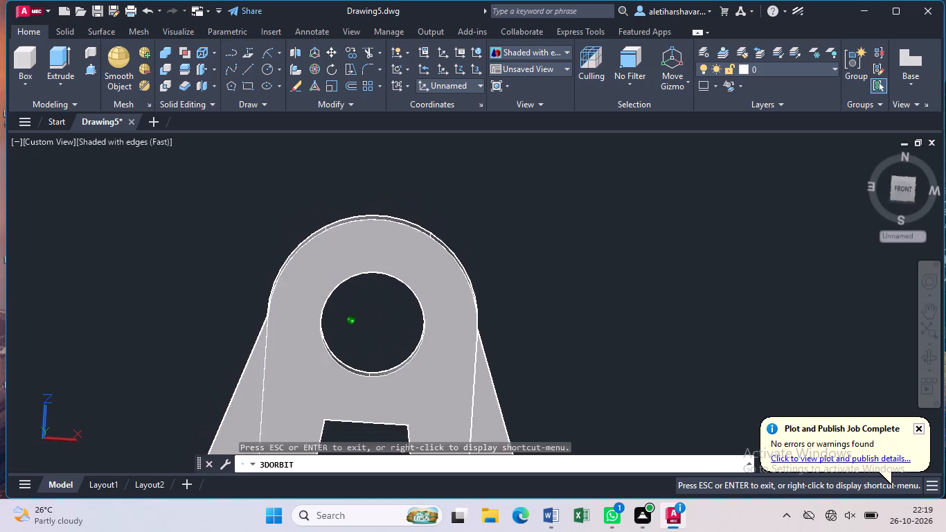
pyautogui.moveTo(515, 241); pyautogui.dragTo(327, 194)
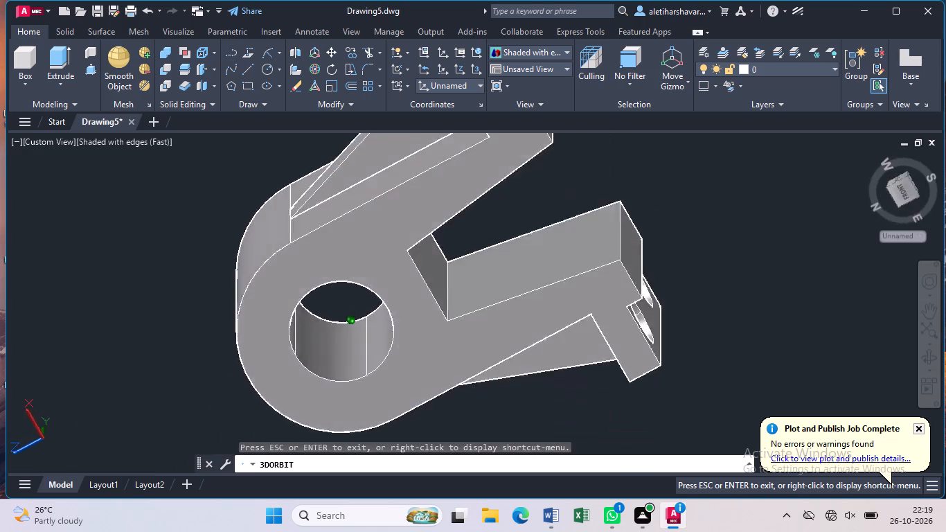
pyautogui.moveTo(327, 194); pyautogui.dragTo(213, 172)
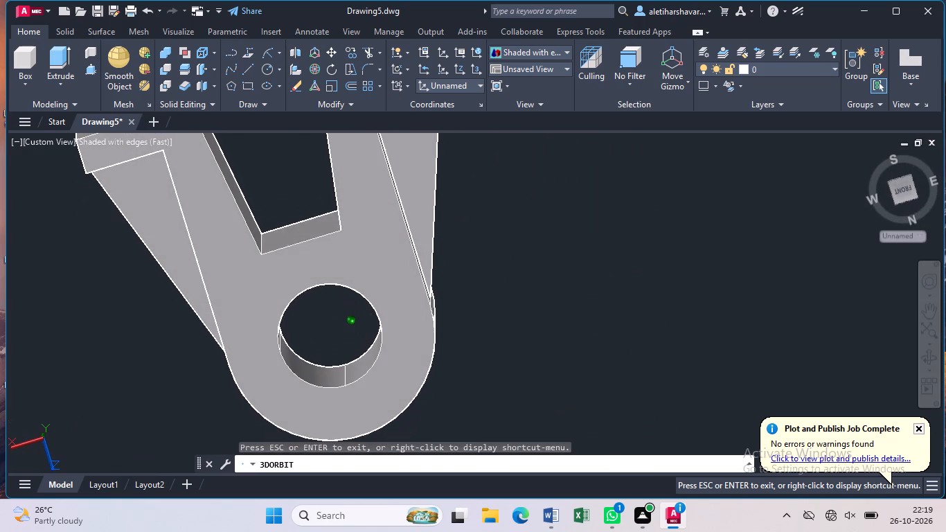
pyautogui.moveTo(213, 172); pyautogui.dragTo(233, 178)
pyautogui.click(235, 177)
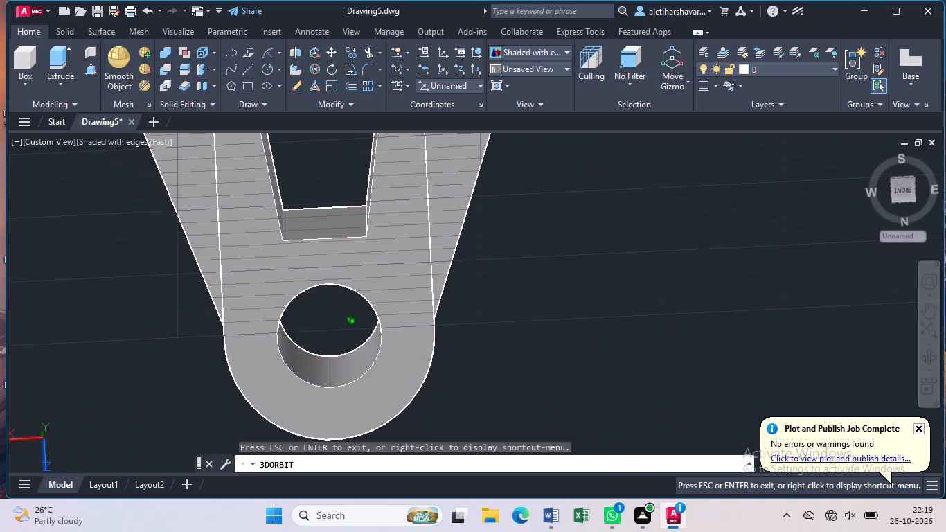
pyautogui.moveTo(235, 177); pyautogui.dragTo(240, 165)
pyautogui.moveTo(241, 163); pyautogui.dragTo(242, 172)
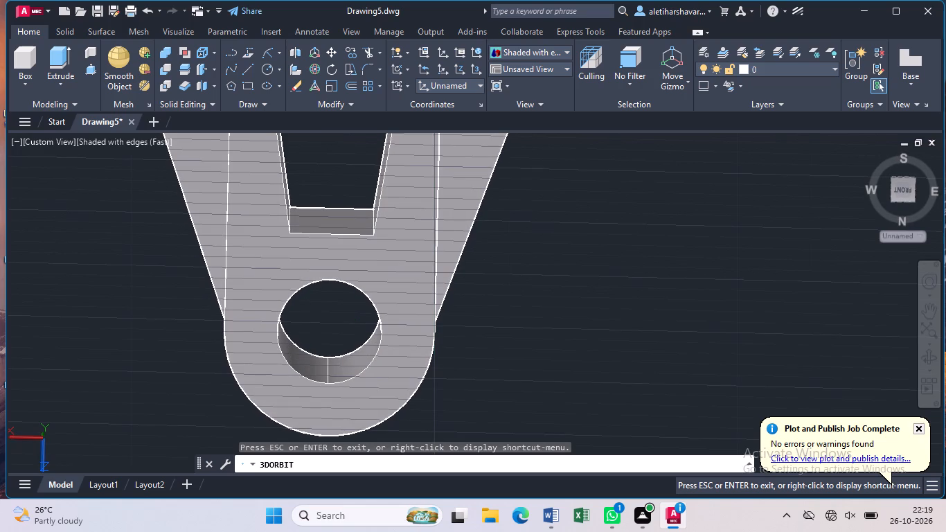
pyautogui.press('Escape')
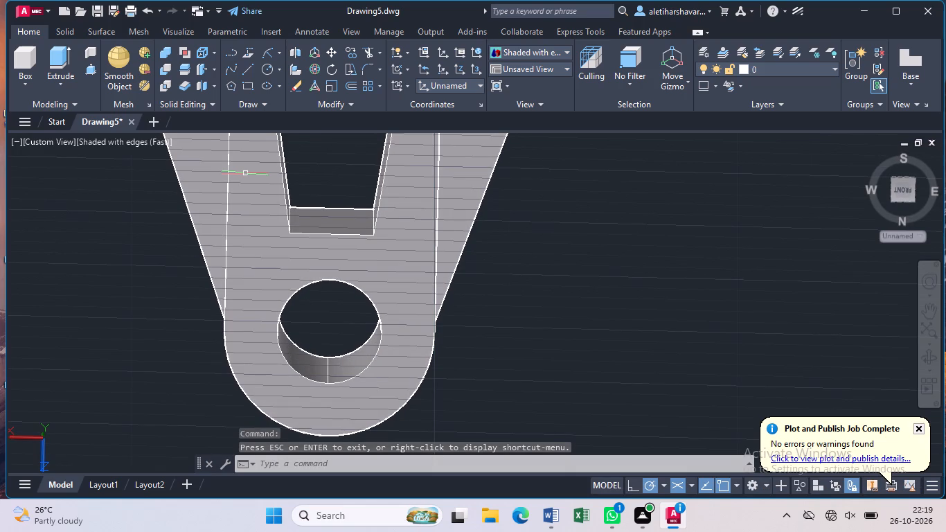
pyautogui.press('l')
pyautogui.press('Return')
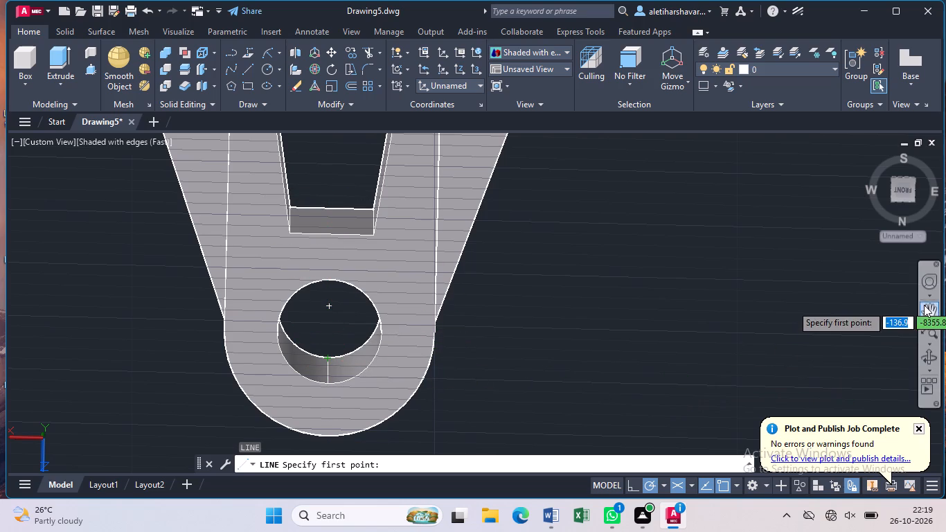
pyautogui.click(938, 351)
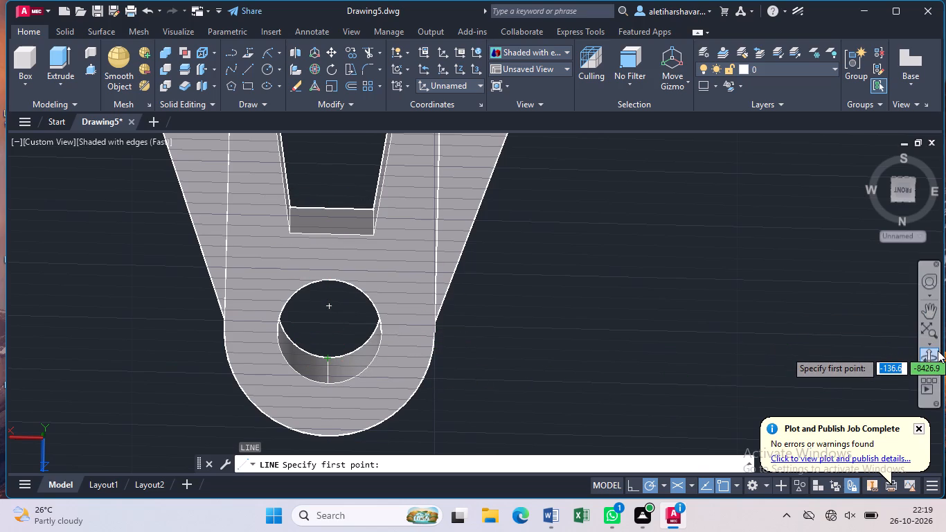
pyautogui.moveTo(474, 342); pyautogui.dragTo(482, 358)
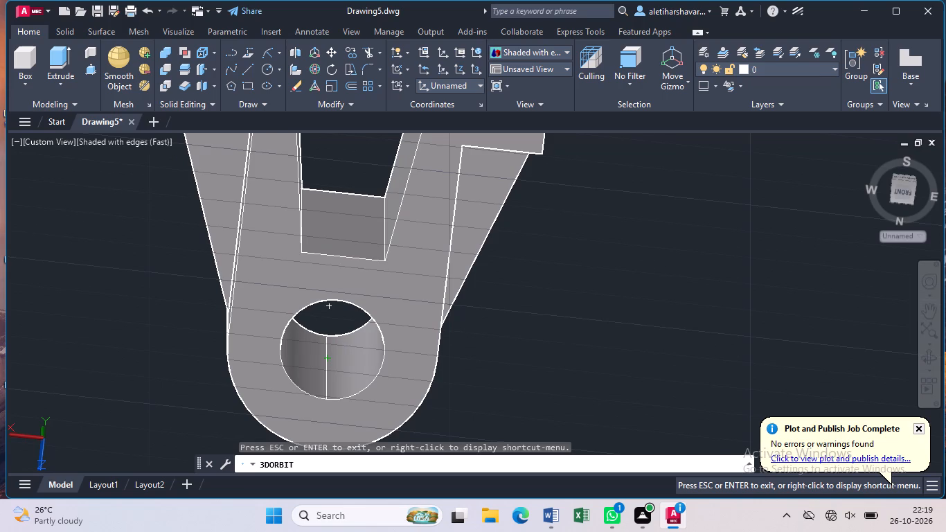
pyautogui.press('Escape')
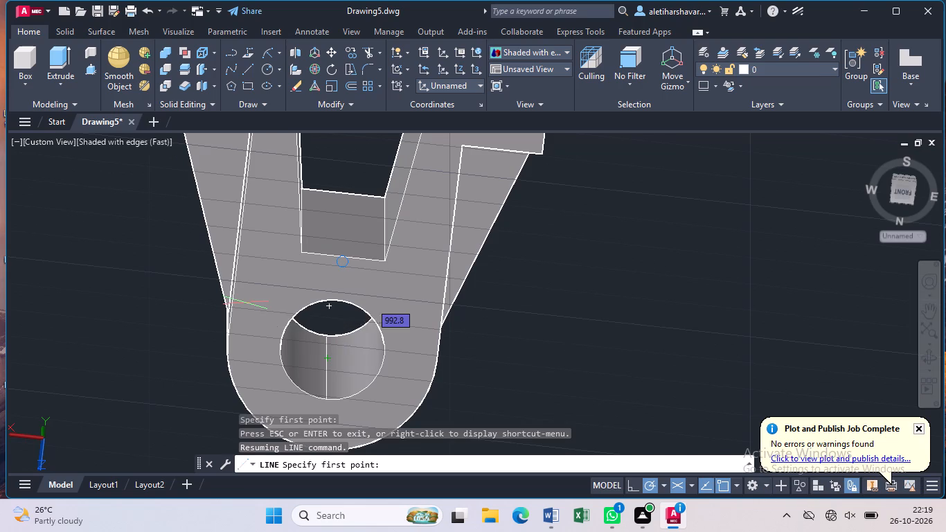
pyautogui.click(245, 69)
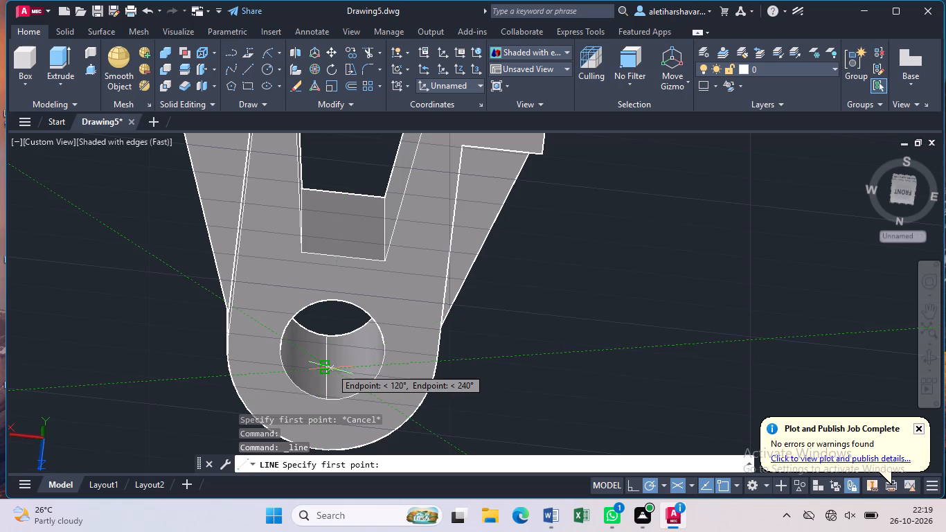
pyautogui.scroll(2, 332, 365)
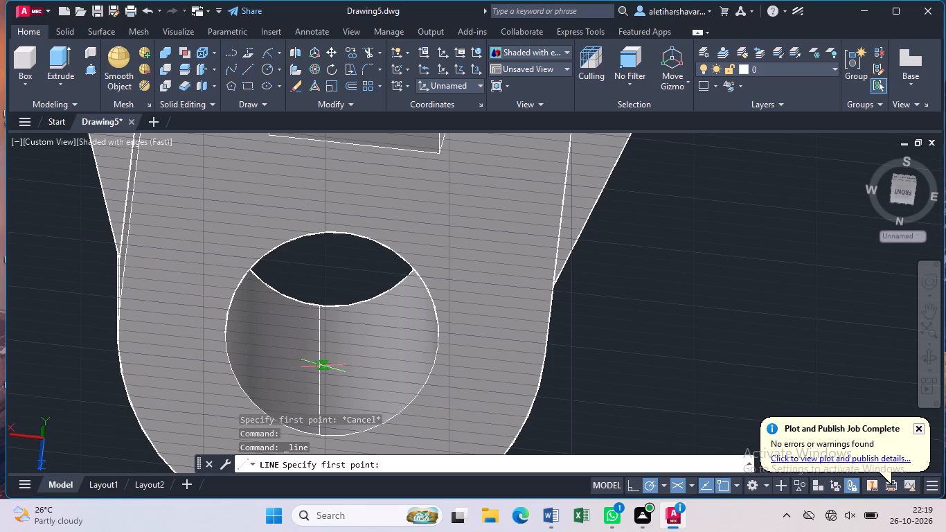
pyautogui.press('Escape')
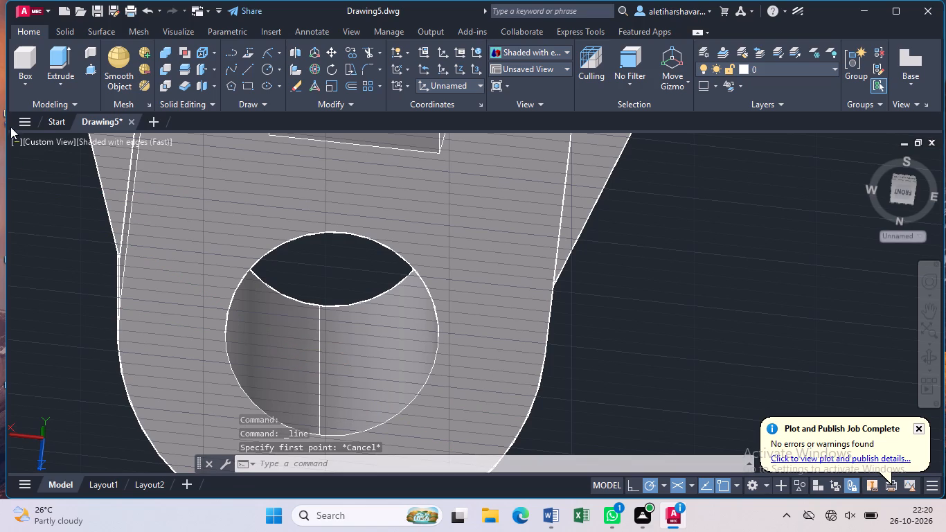
# Draw a narrow freehand rectangle by two corners along the seam line on the bore's inner wall.
pyautogui.click(246, 86)
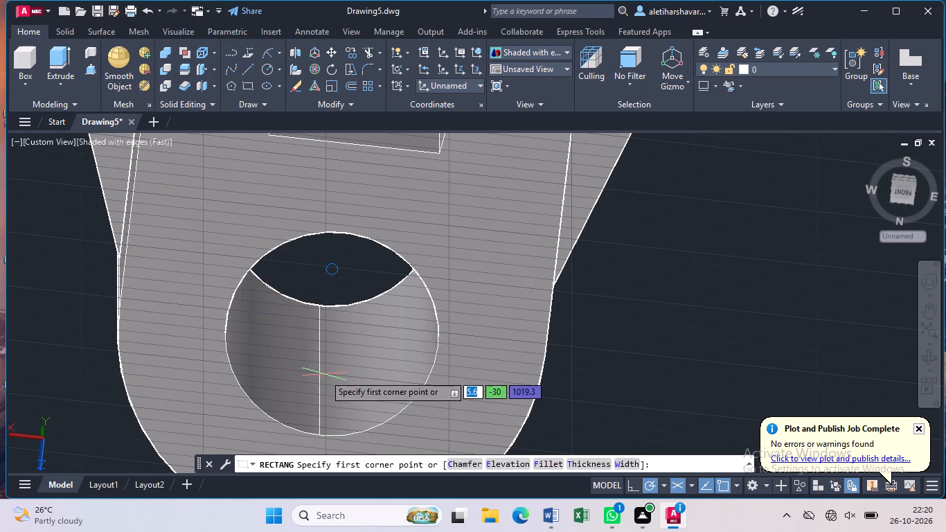
pyautogui.click(320, 392)
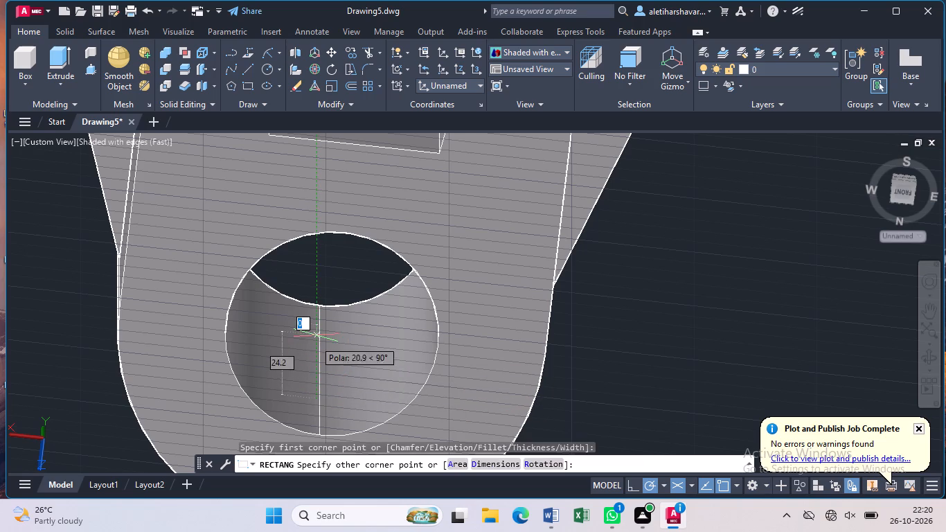
pyautogui.click(322, 330)
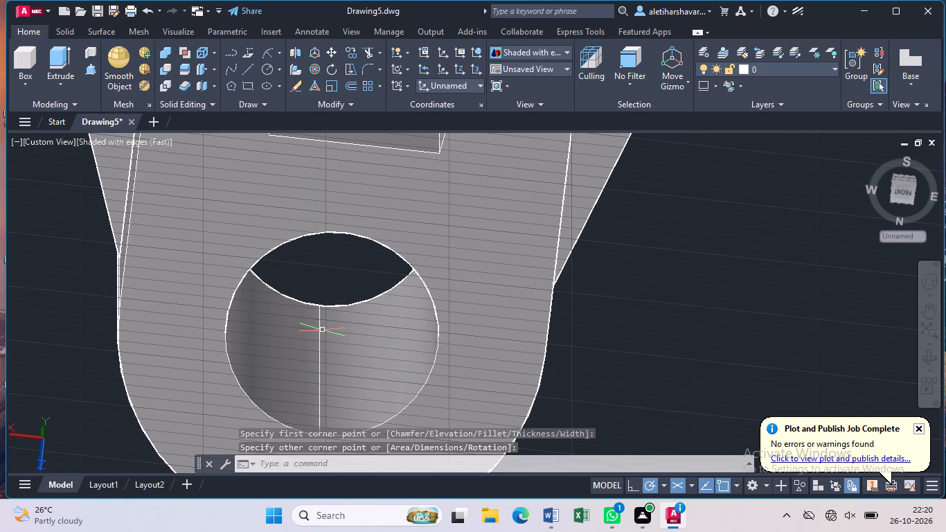
pyautogui.click(369, 341)
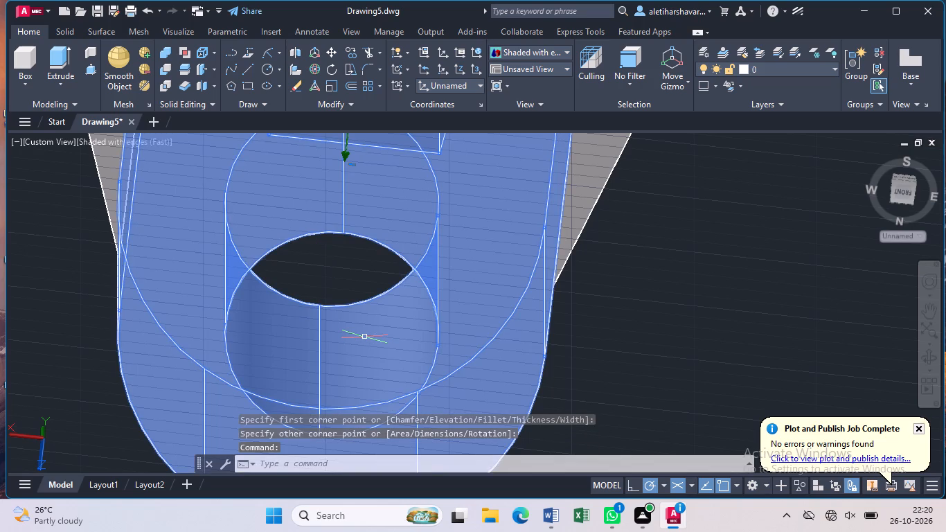
pyautogui.press('Escape')
pyautogui.press('Escape')
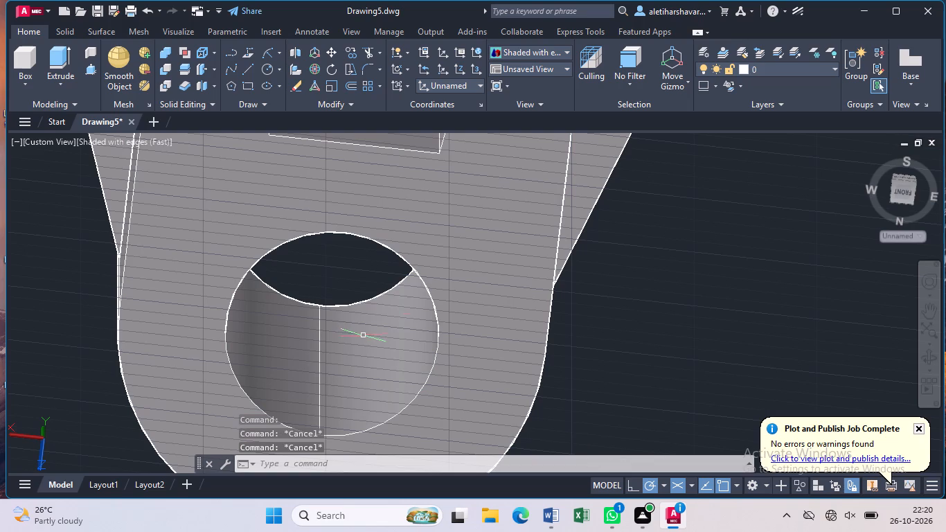
# In the Back view with the 2D Wireframe visual style, erase the construction line running from beyond the bracket's edge to the rectangle's centre.
pyautogui.click(929, 357)
pyautogui.moveTo(605, 433); pyautogui.dragTo(520, 272)
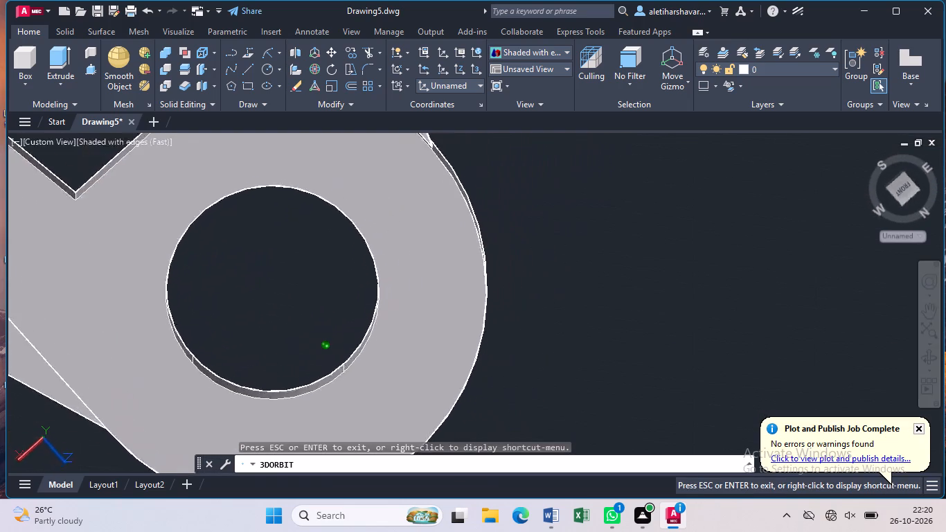
pyautogui.moveTo(520, 272); pyautogui.dragTo(316, 259)
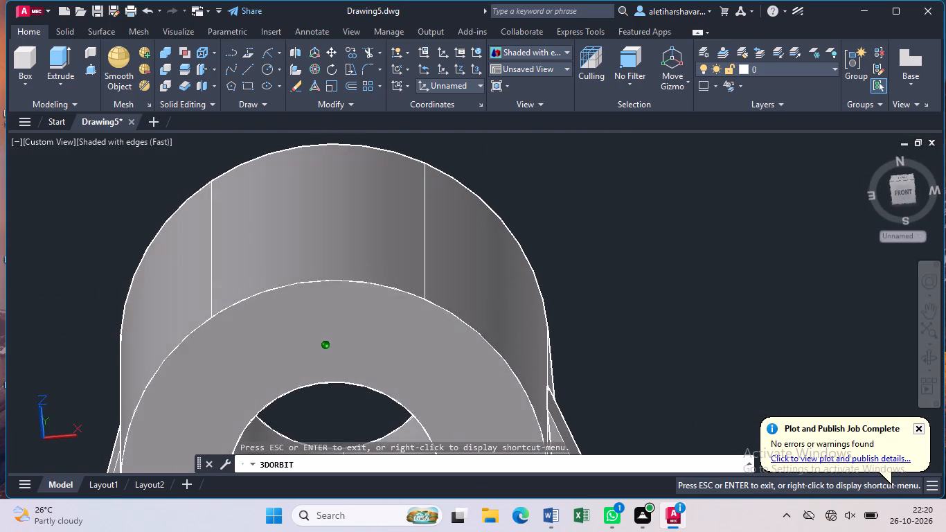
pyautogui.moveTo(316, 259); pyautogui.dragTo(335, 328)
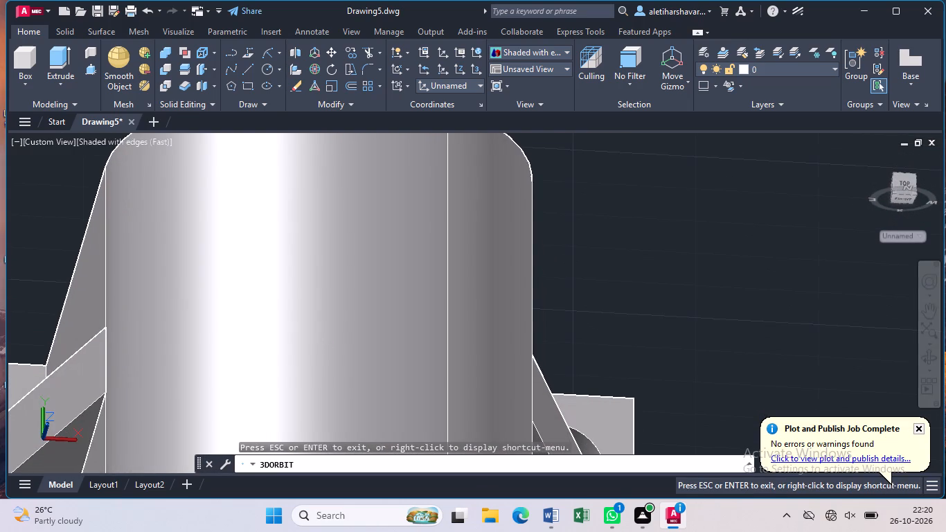
pyautogui.press('Escape')
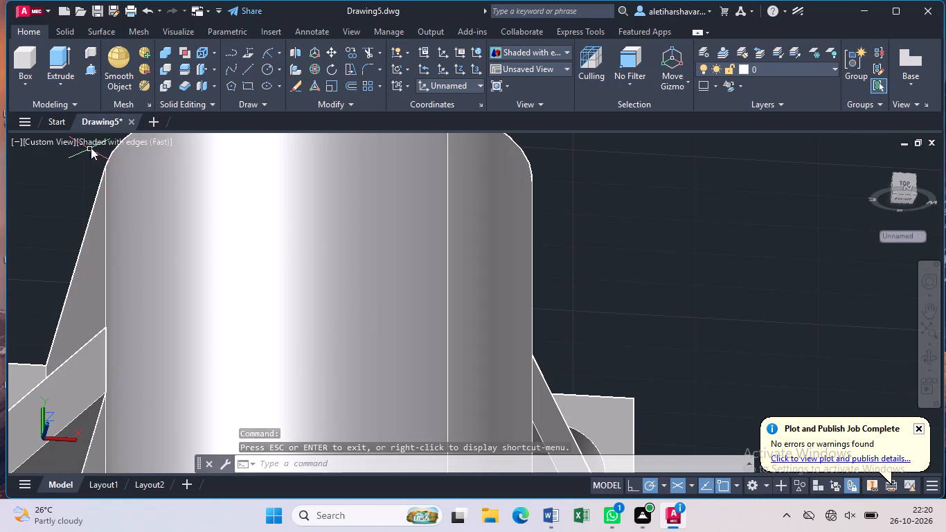
pyautogui.click(56, 135)
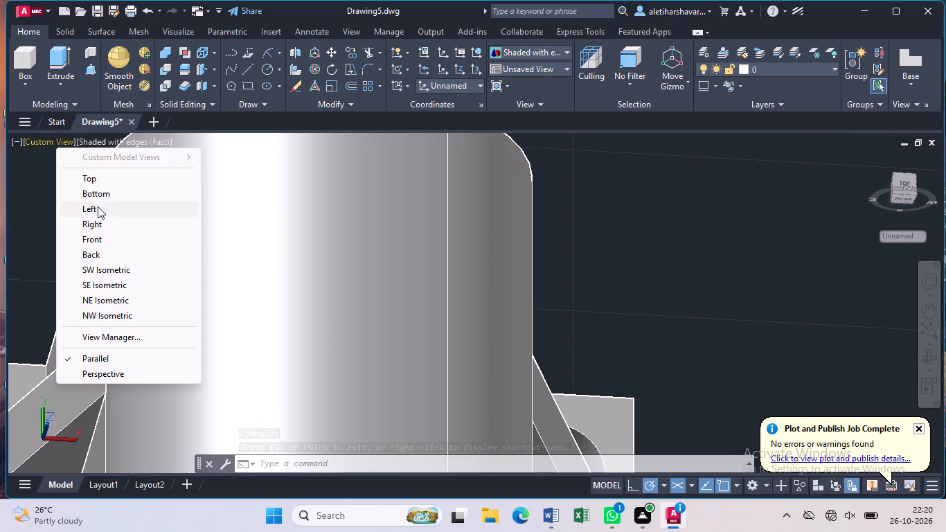
pyautogui.click(114, 252)
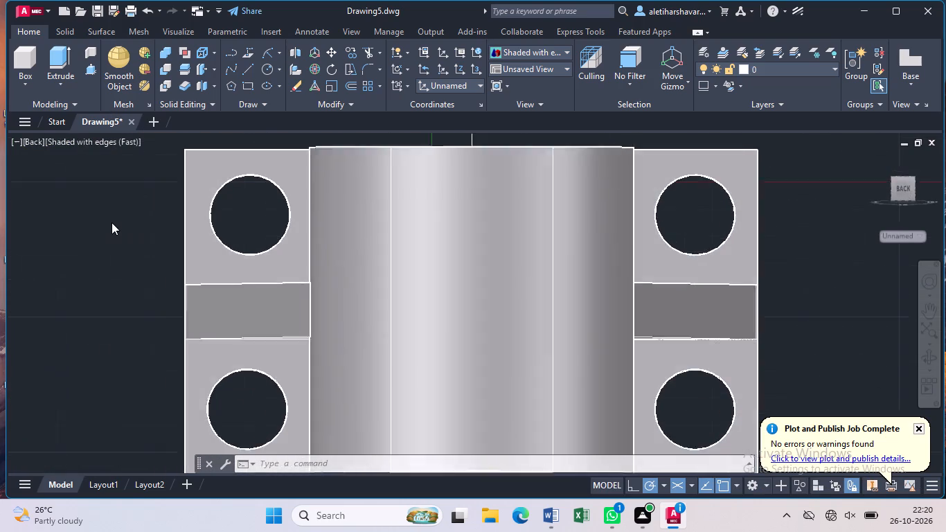
pyautogui.moveTo(418, 346); pyautogui.dragTo(418, 347, button='middle')
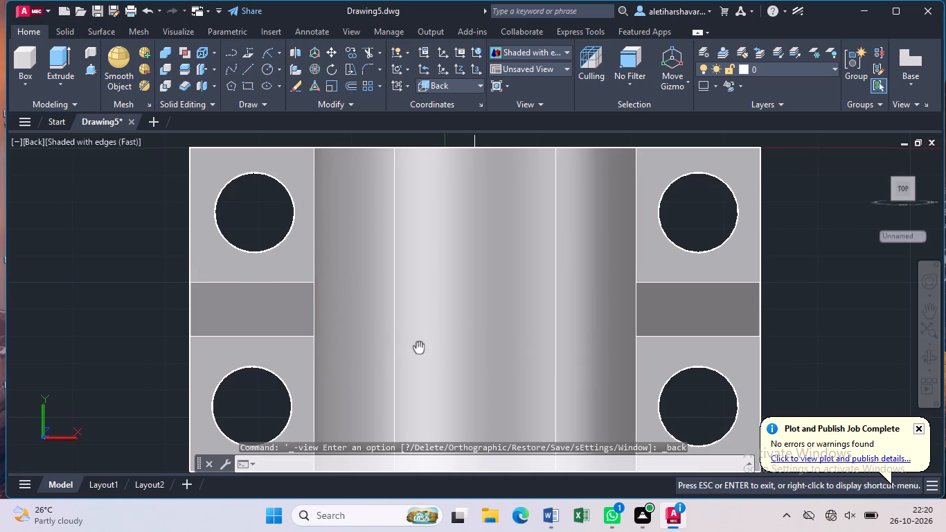
pyautogui.moveTo(418, 347); pyautogui.dragTo(400, 344, button='middle')
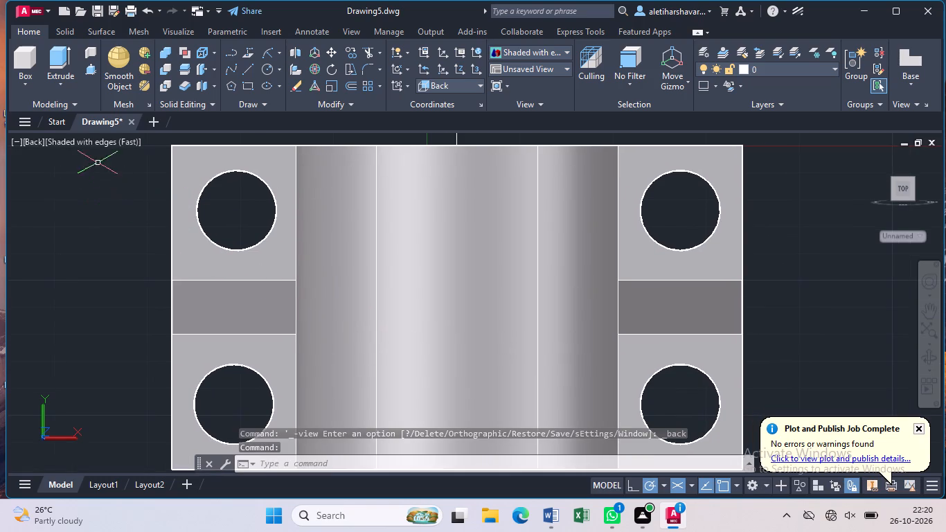
pyautogui.click(102, 143)
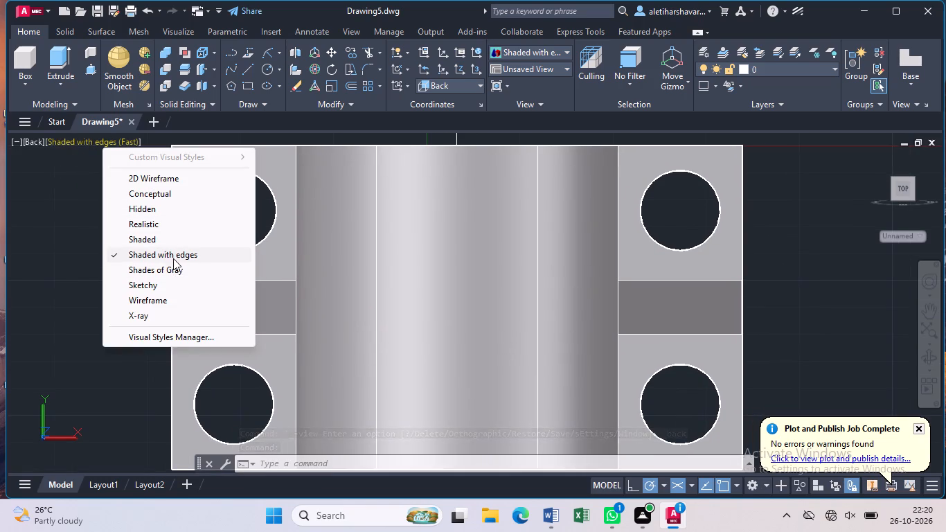
pyautogui.click(171, 182)
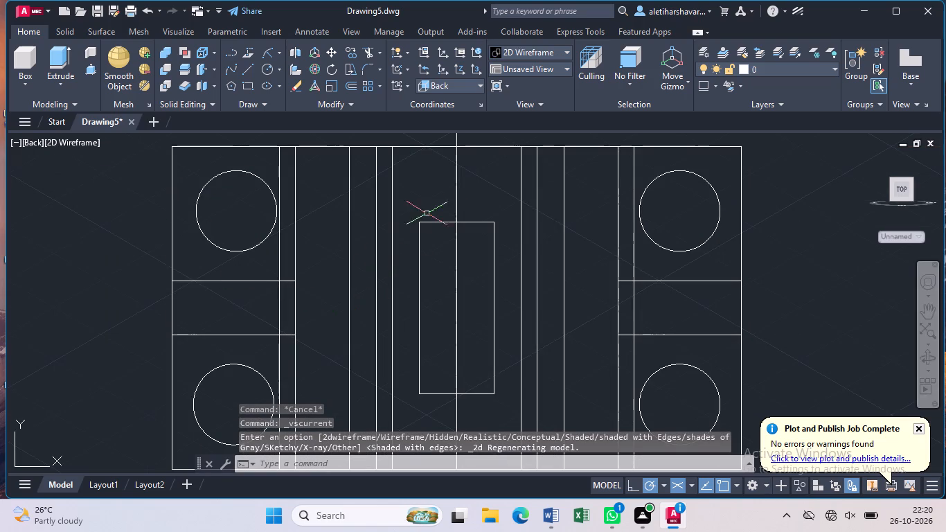
pyautogui.click(458, 186)
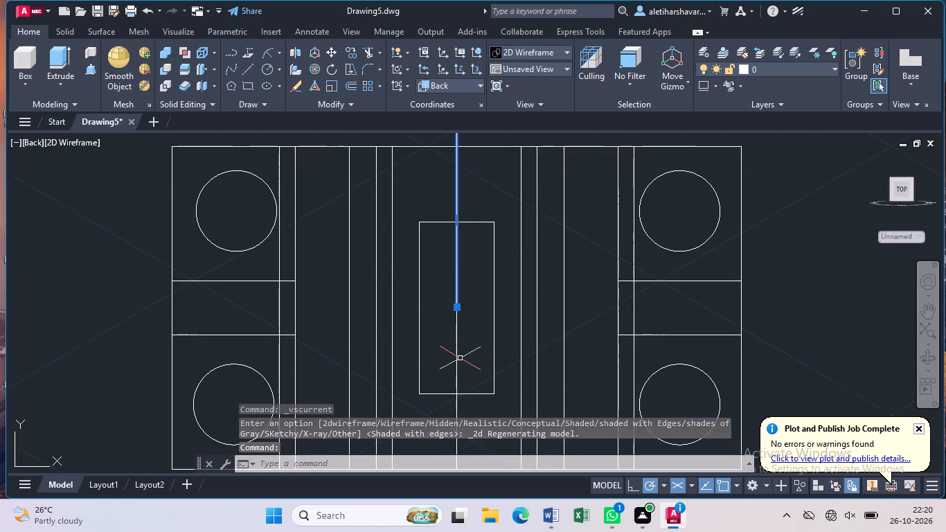
pyautogui.scroll(-2, 458, 358)
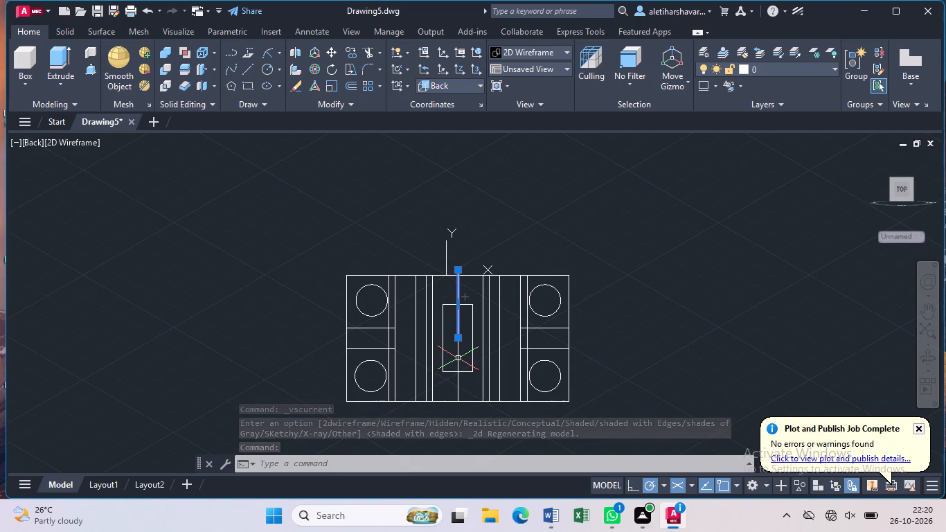
pyautogui.moveTo(454, 376); pyautogui.dragTo(429, 353, button='middle')
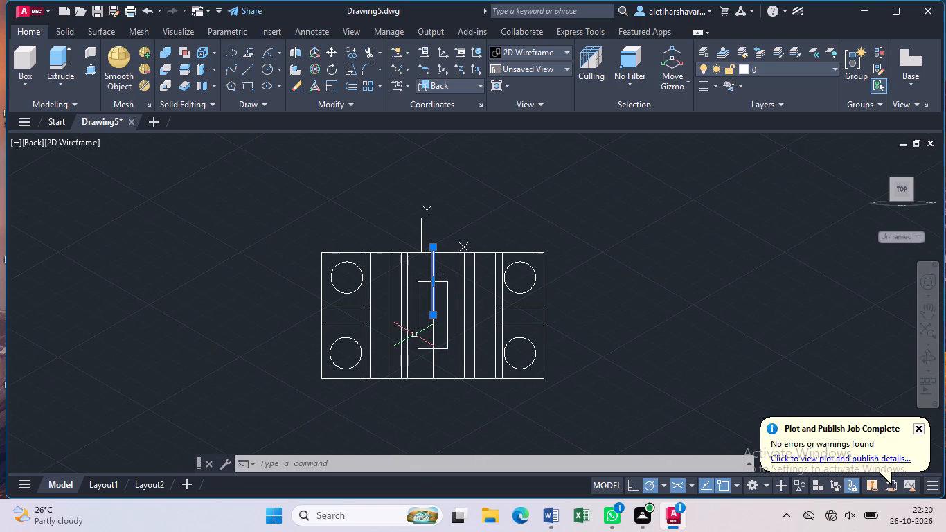
pyautogui.press('Delete')
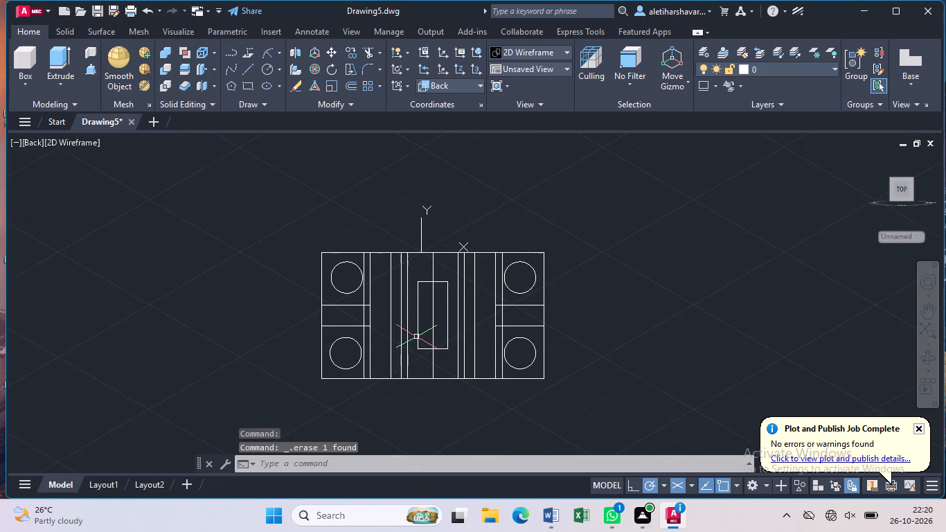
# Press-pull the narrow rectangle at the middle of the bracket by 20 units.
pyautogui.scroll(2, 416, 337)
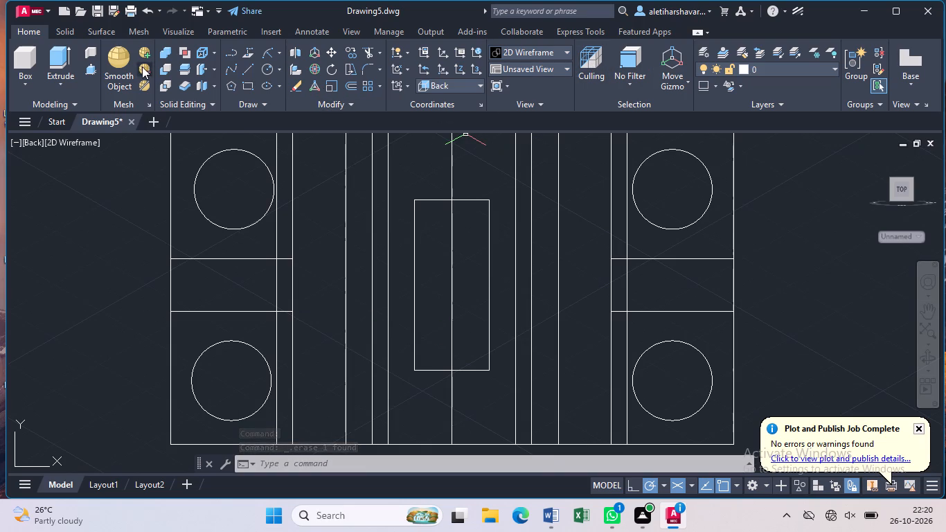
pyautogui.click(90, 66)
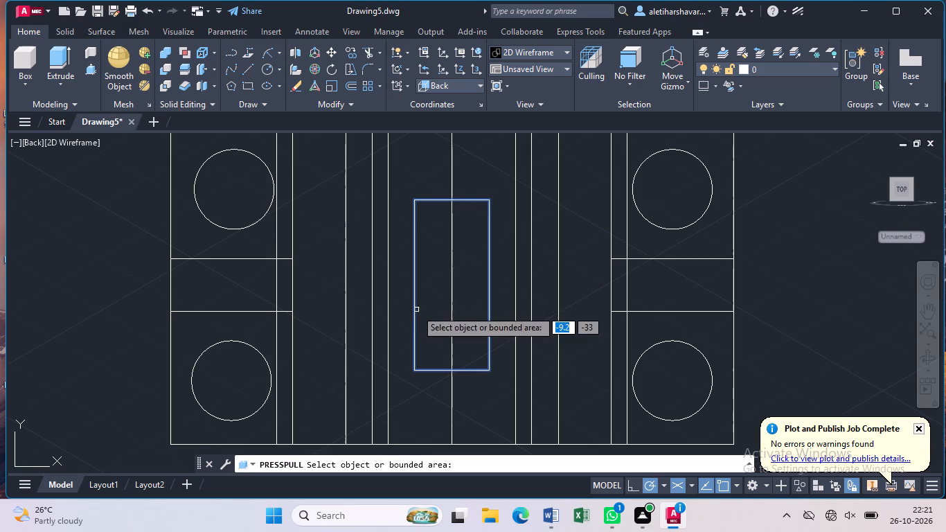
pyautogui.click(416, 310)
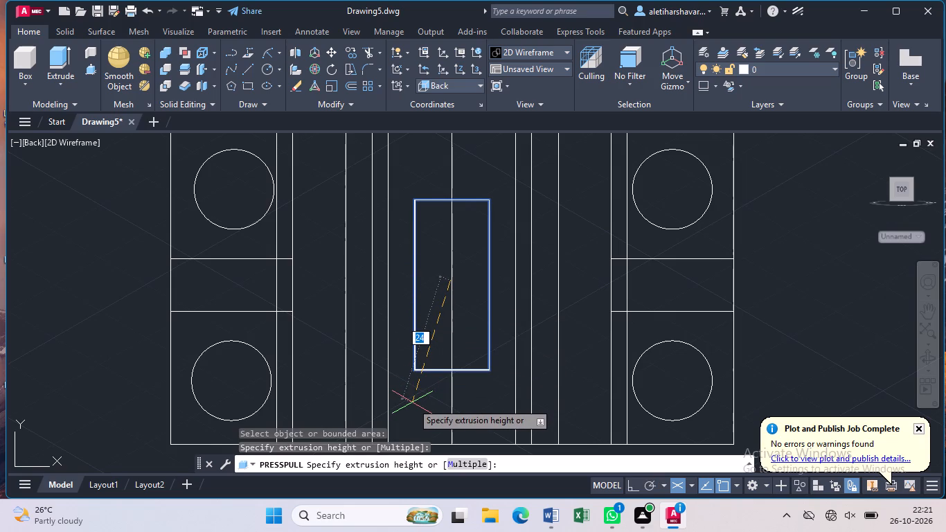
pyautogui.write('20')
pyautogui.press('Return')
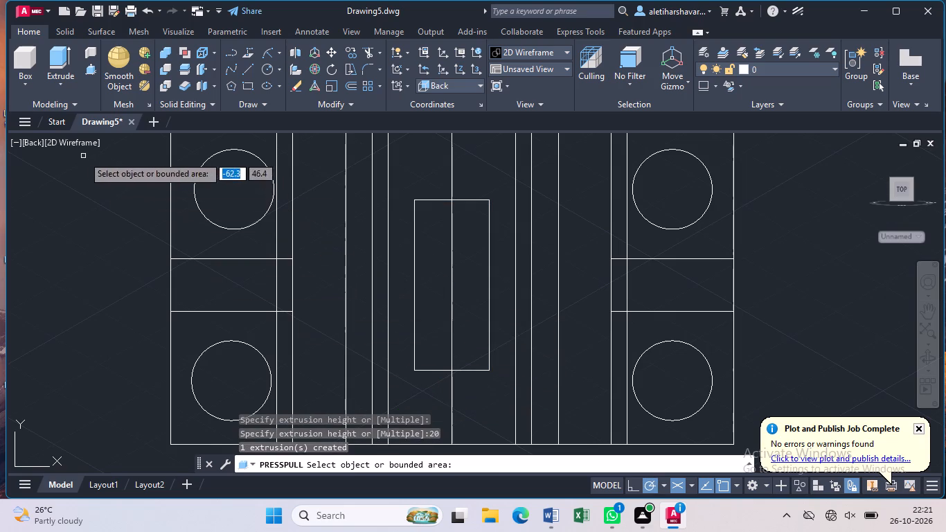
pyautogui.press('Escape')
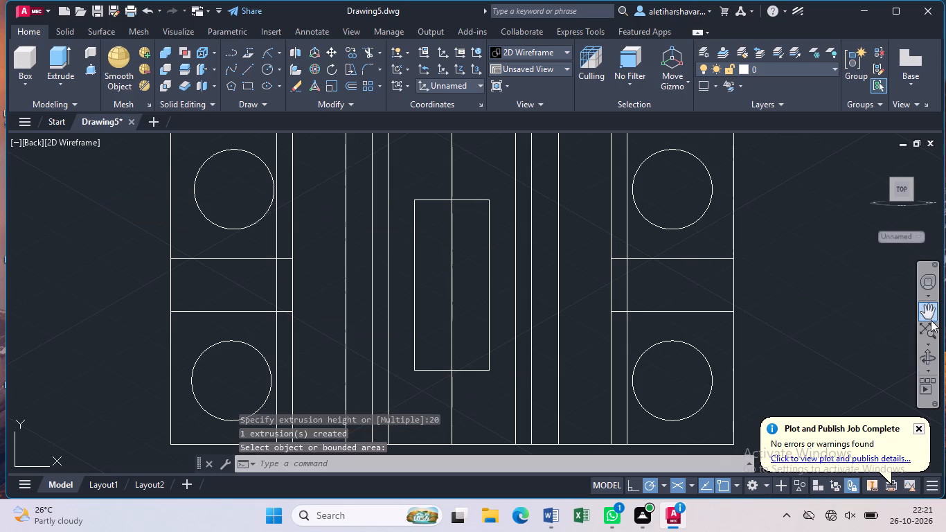
# Examine the block extruded from the rectangle and its position relative to the rounded top from several angles.
pyautogui.click(931, 362)
pyautogui.moveTo(700, 411); pyautogui.dragTo(681, 346)
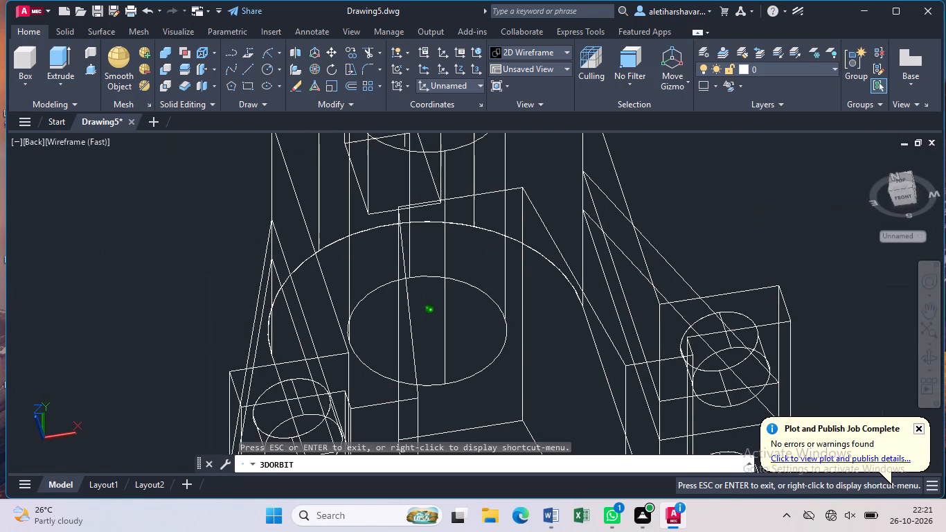
pyautogui.moveTo(681, 346); pyautogui.dragTo(693, 456)
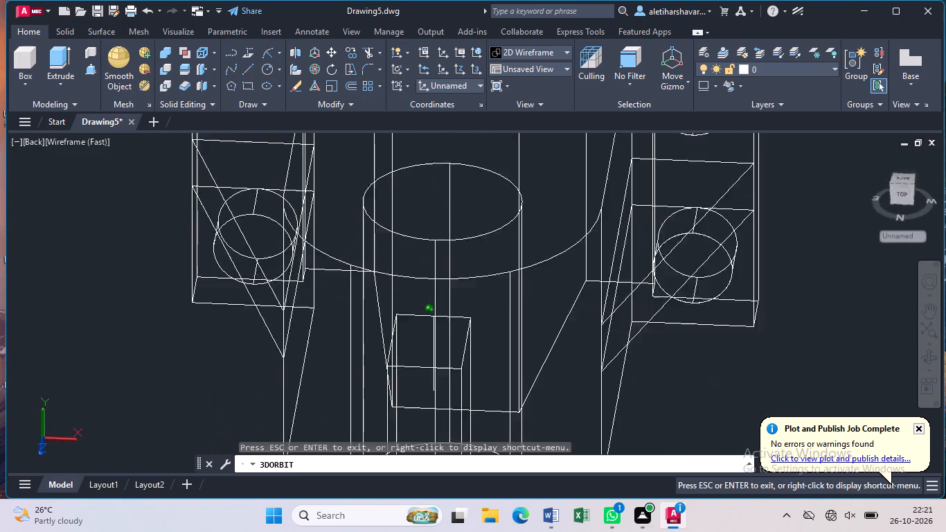
pyautogui.moveTo(693, 456); pyautogui.dragTo(514, 368)
pyautogui.moveTo(526, 362); pyautogui.dragTo(562, 348)
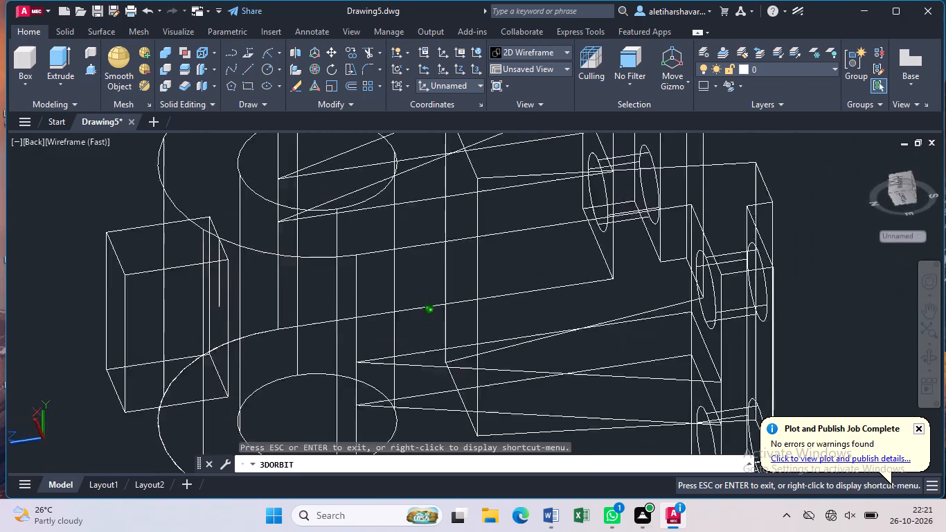
pyautogui.moveTo(562, 348); pyautogui.dragTo(742, 400)
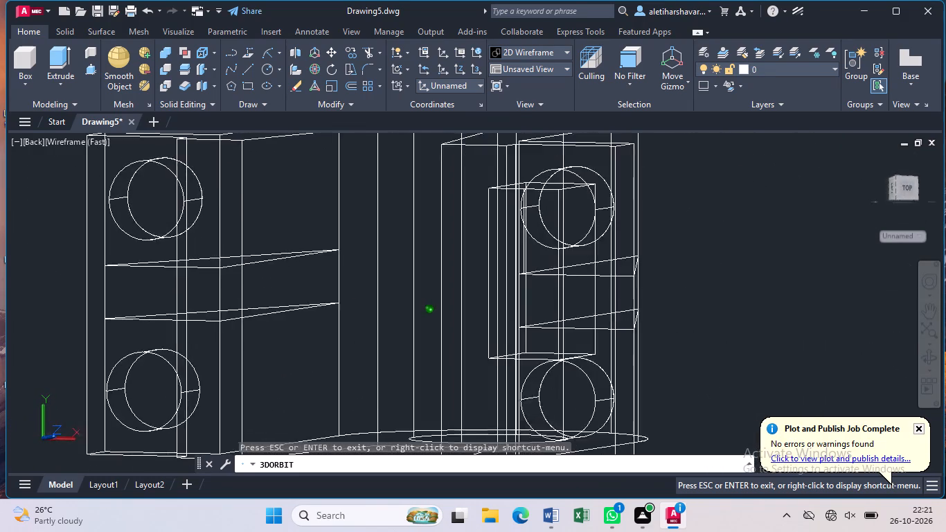
pyautogui.moveTo(742, 400); pyautogui.dragTo(855, 497)
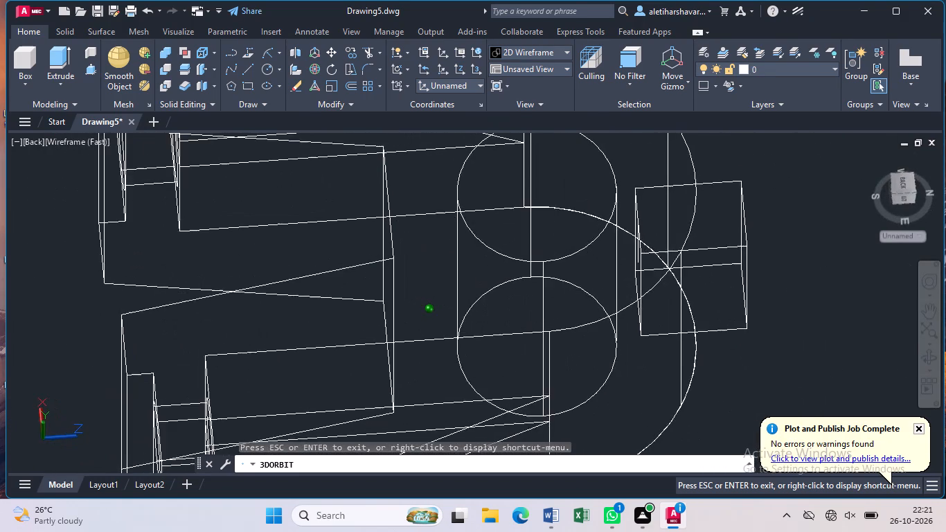
pyautogui.moveTo(855, 497); pyautogui.dragTo(871, 508)
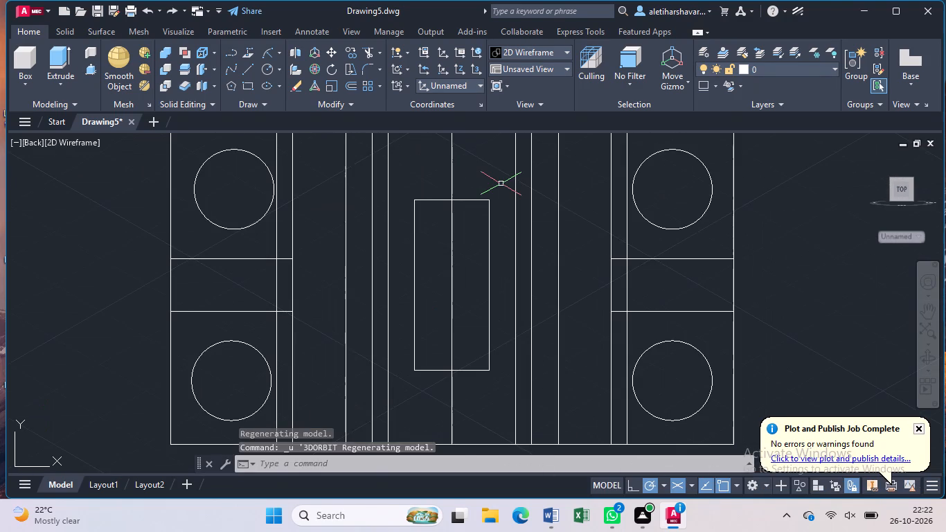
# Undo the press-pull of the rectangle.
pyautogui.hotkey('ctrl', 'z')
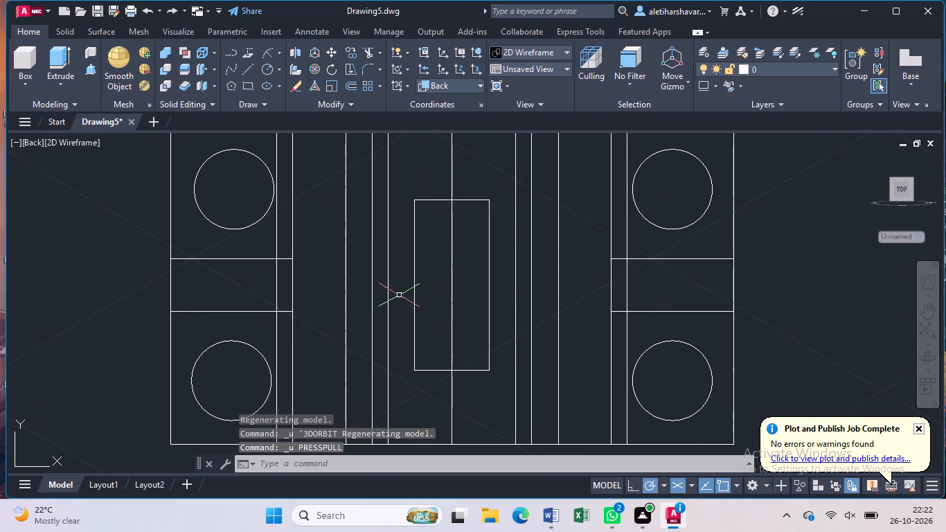
# Erase the narrow rectangle at the middle of the bracket and the short horizontal line lying along its upper edge.
pyautogui.click(469, 199)
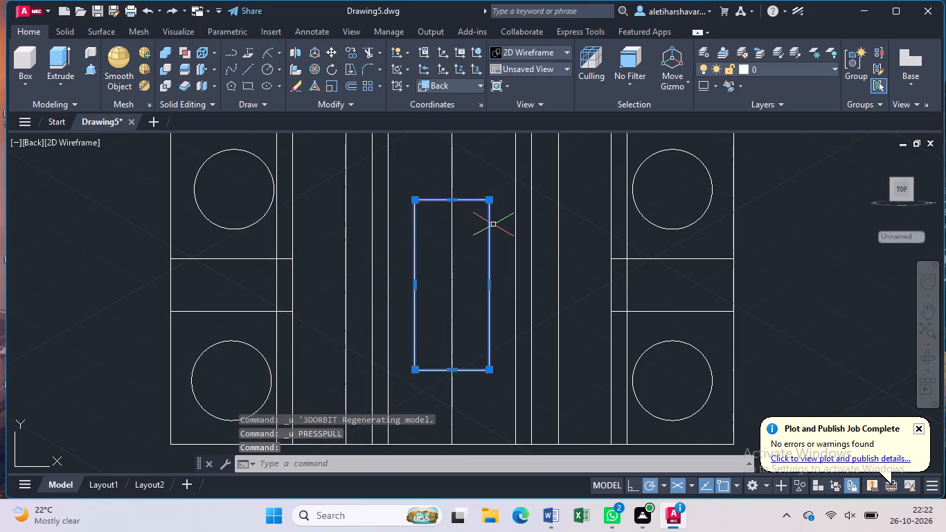
pyautogui.press('Delete')
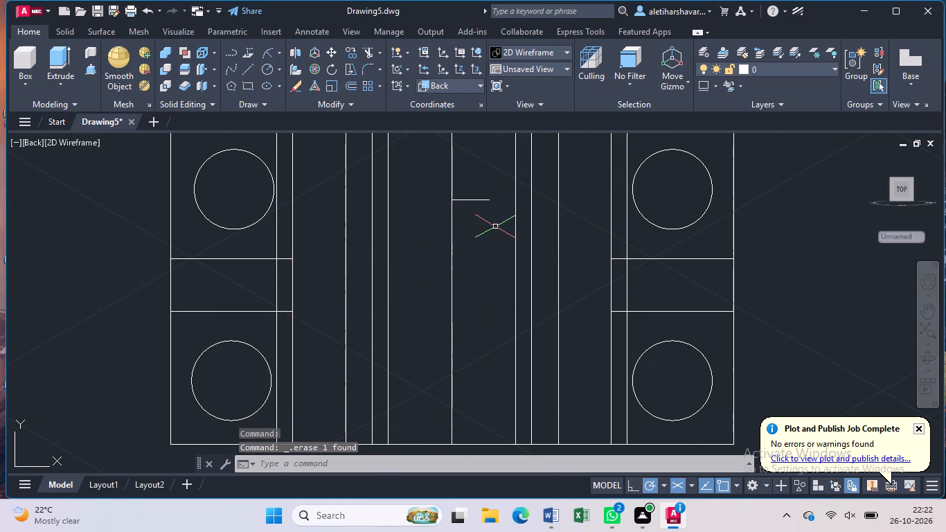
pyautogui.click(486, 202)
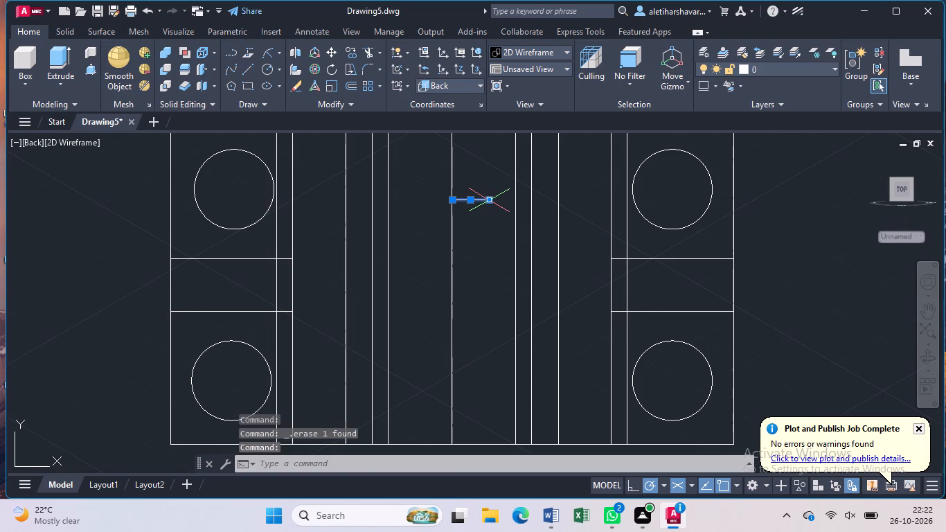
pyautogui.press('Delete')
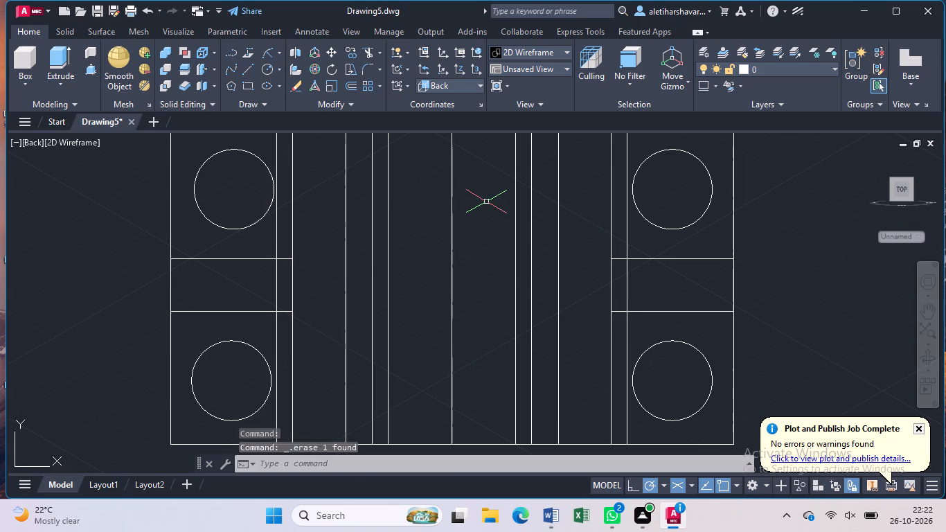
# In the Shaded with Edges visual style, inspect the bracket in the Top, SW, SE, NE and NW Isometric views.
pyautogui.scroll(-2, 486, 202)
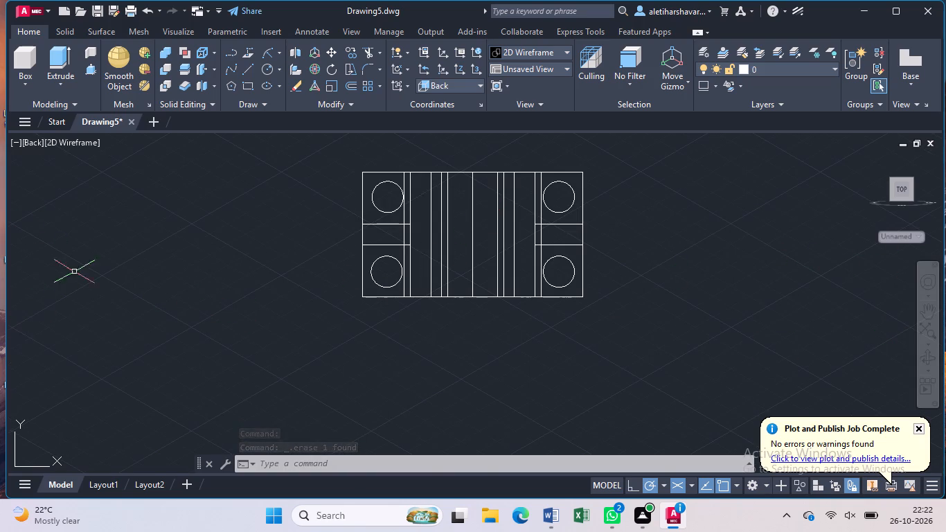
pyautogui.click(78, 141)
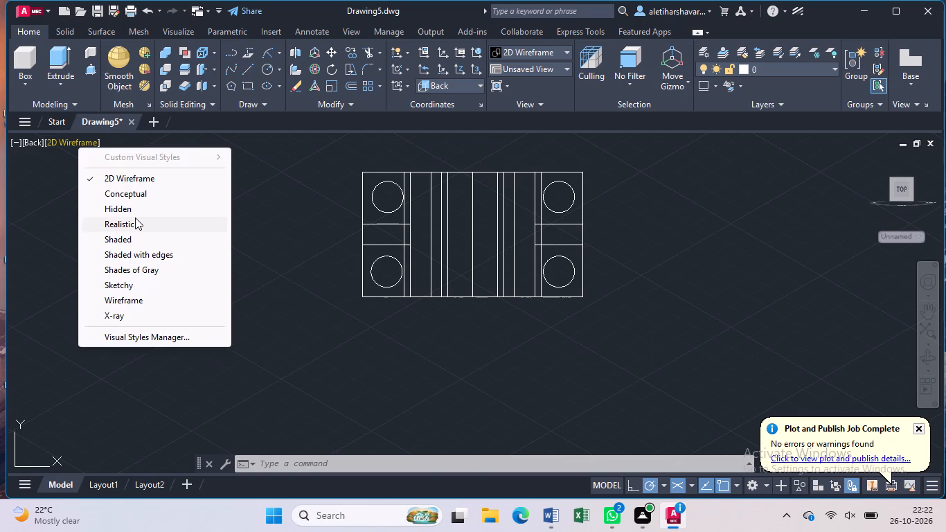
pyautogui.click(158, 255)
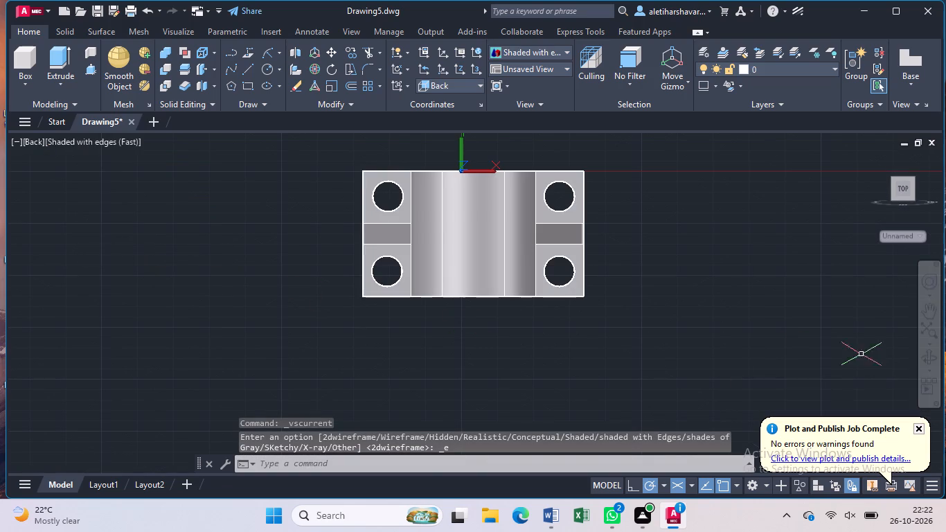
pyautogui.click(93, 144)
pyautogui.click(42, 159)
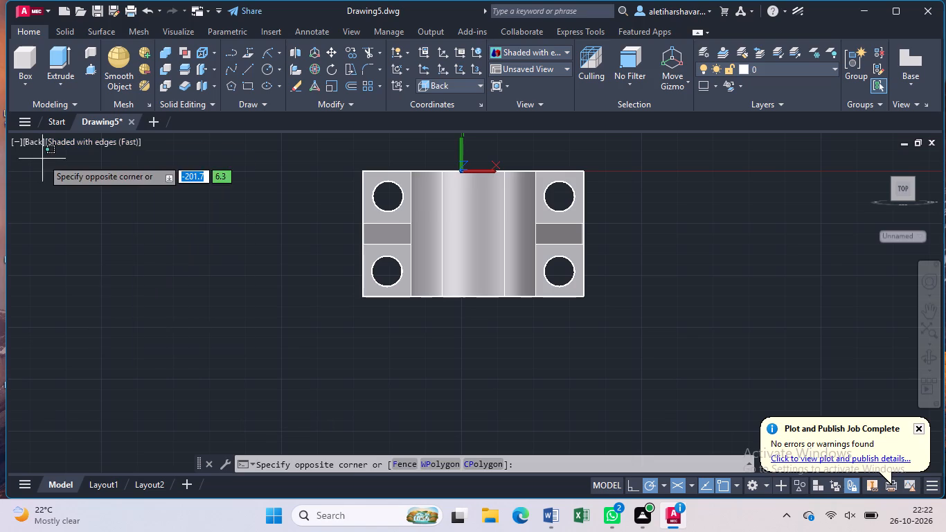
pyautogui.click(19, 134)
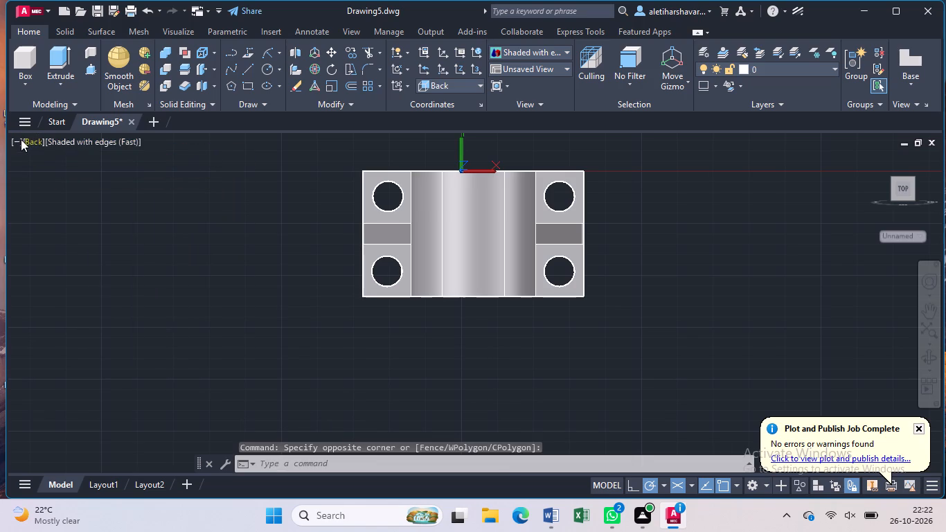
pyautogui.click(24, 141)
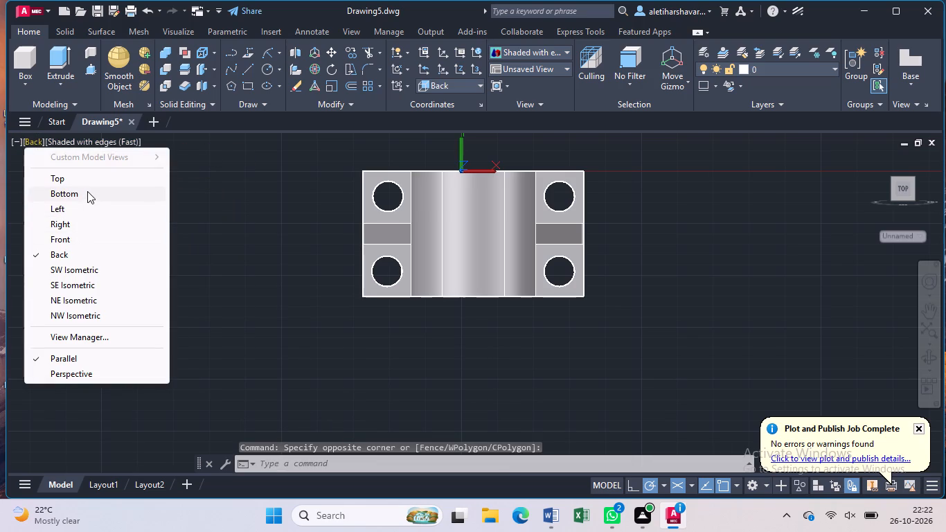
pyautogui.click(87, 184)
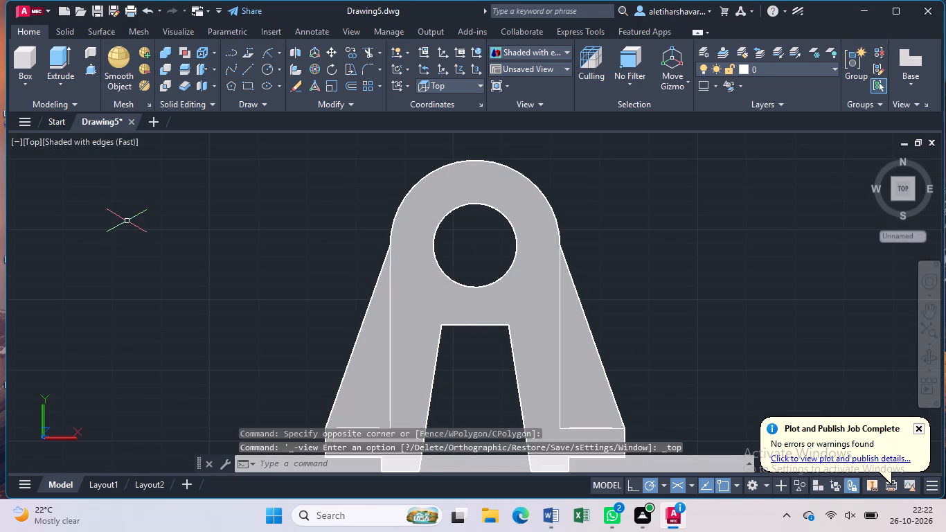
pyautogui.click(24, 141)
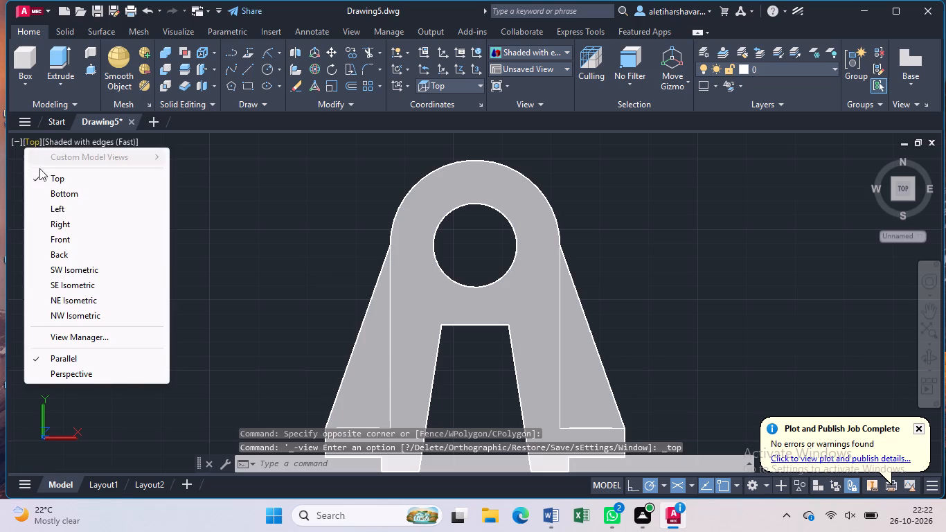
pyautogui.click(80, 270)
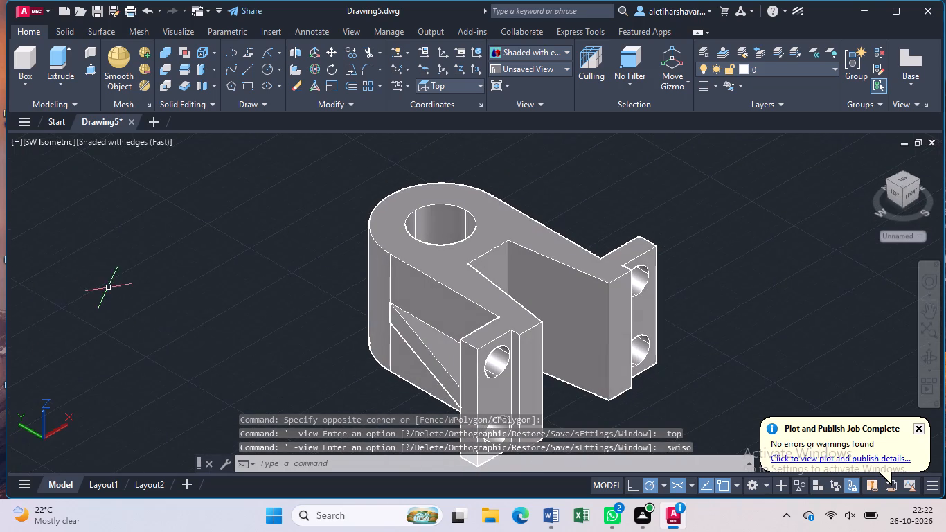
pyautogui.click(37, 139)
pyautogui.click(83, 287)
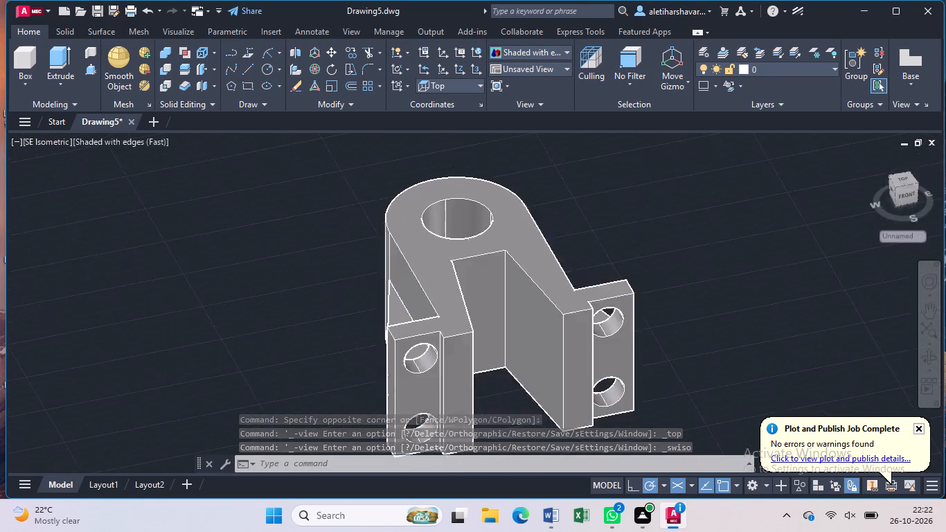
pyautogui.click(44, 141)
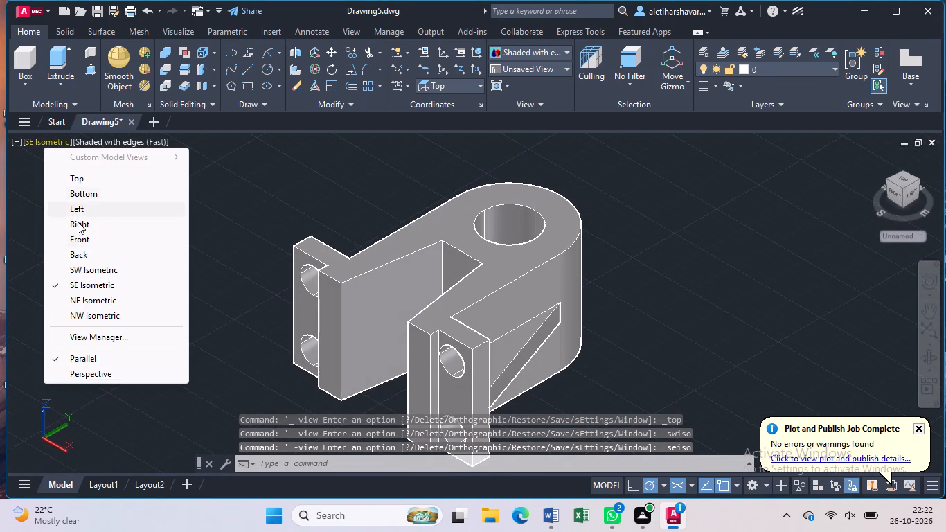
pyautogui.click(105, 298)
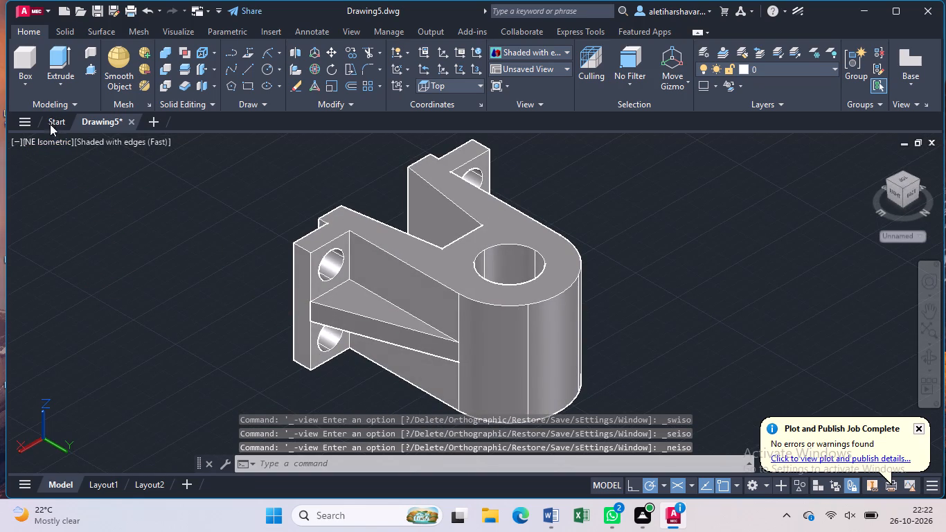
pyautogui.click(53, 142)
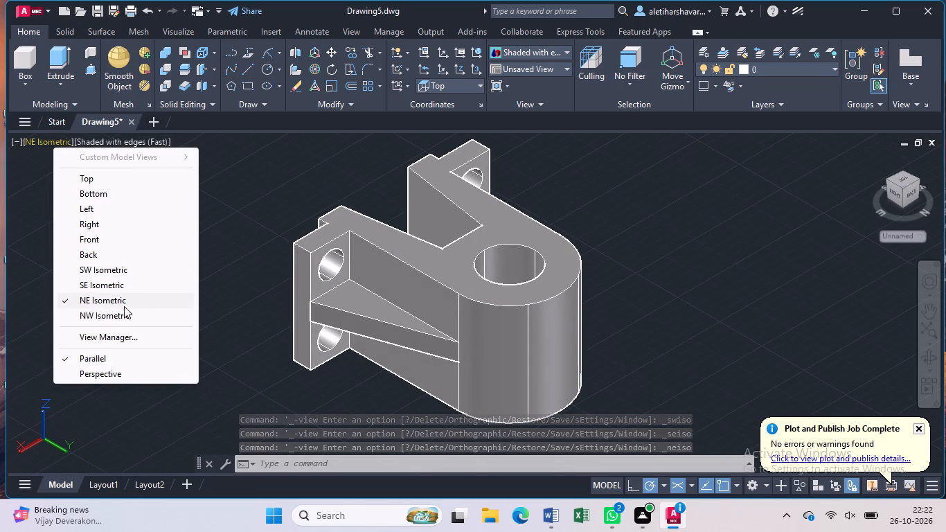
pyautogui.click(123, 314)
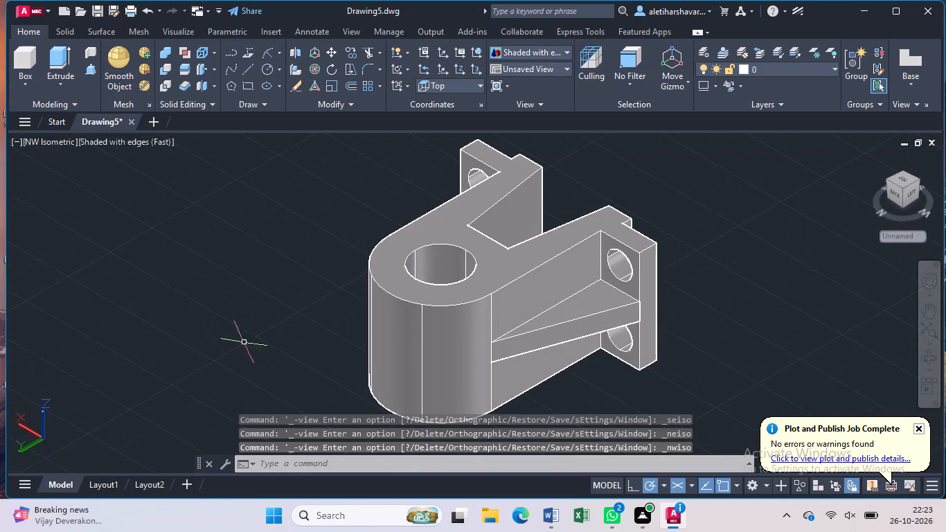
# Orbit the bracket to examine its underside, bore, tapered opening and foot holes from below.
pyautogui.click(929, 360)
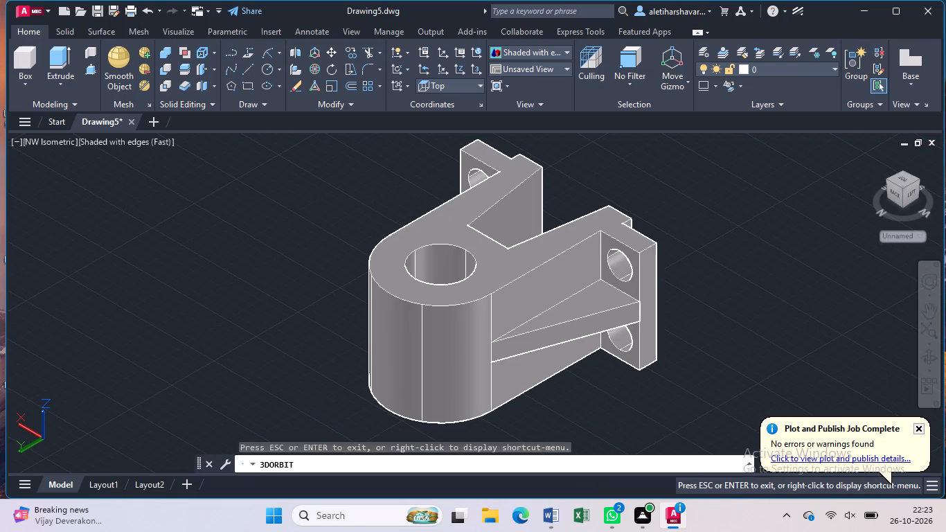
pyautogui.moveTo(600, 389); pyautogui.dragTo(644, 273)
pyautogui.click(645, 268)
pyautogui.scroll(-2, 646, 257)
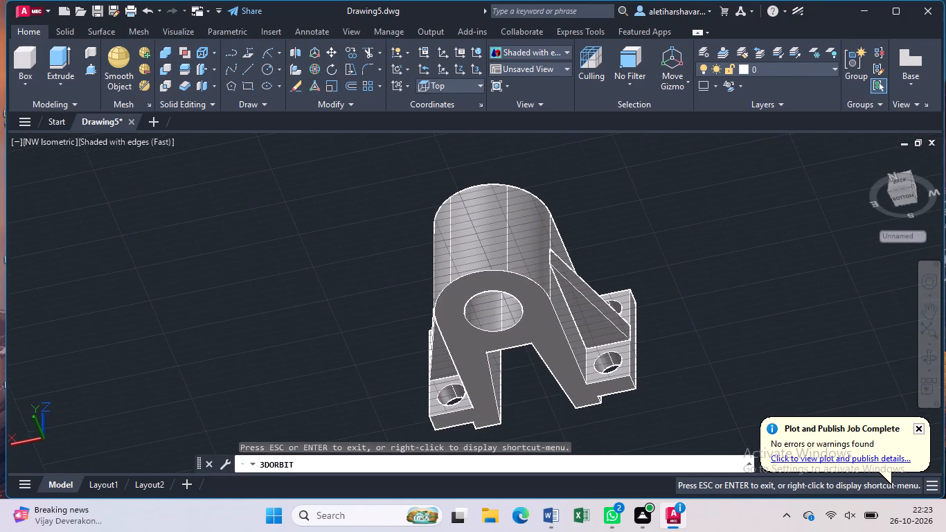
pyautogui.moveTo(621, 344); pyautogui.dragTo(634, 314)
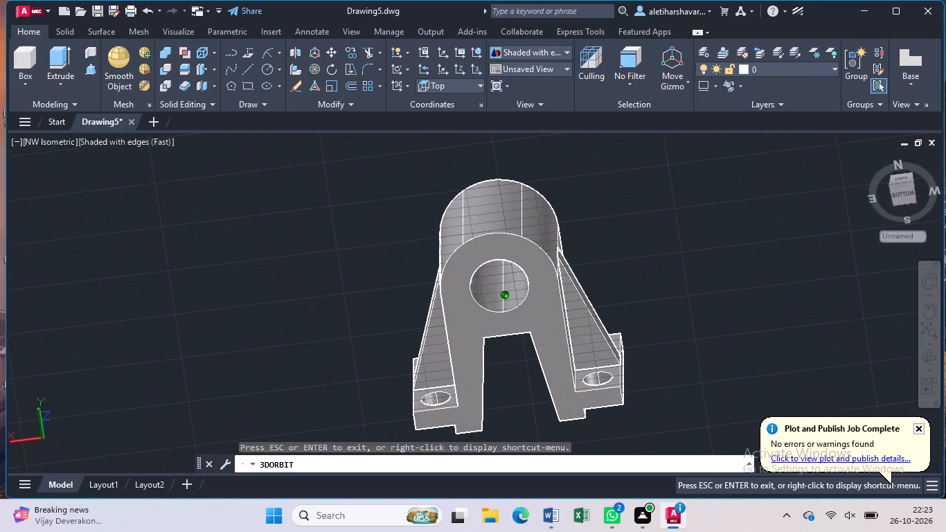
pyautogui.moveTo(634, 314); pyautogui.dragTo(641, 305)
pyautogui.moveTo(568, 373); pyautogui.dragTo(583, 355)
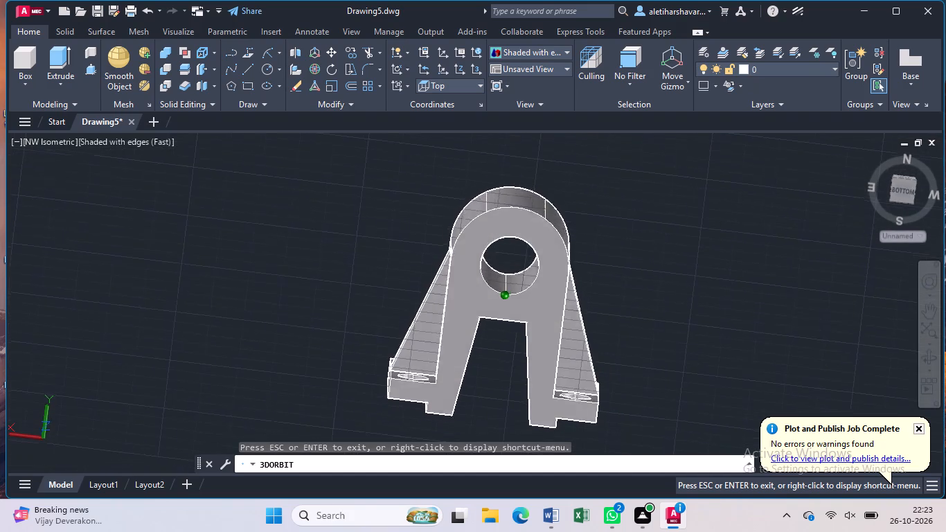
pyautogui.moveTo(583, 355); pyautogui.dragTo(582, 338)
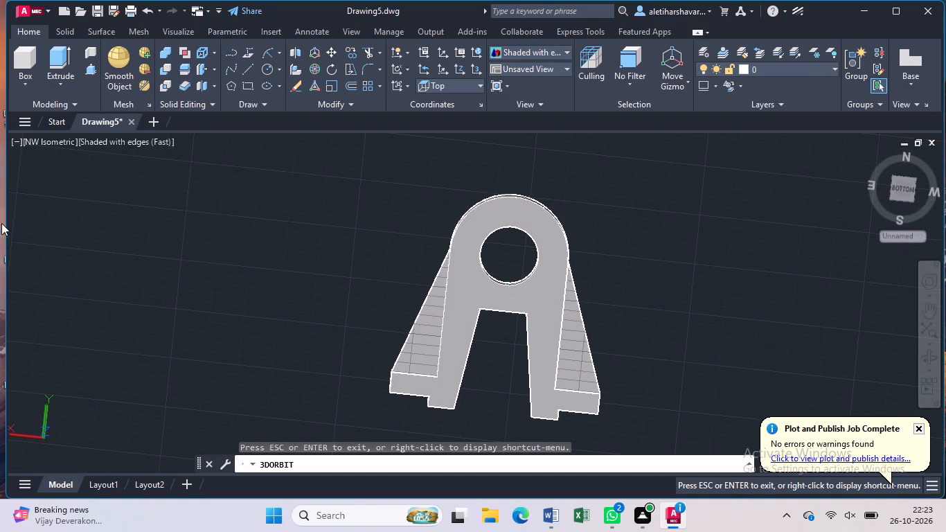
pyautogui.moveTo(288, 405); pyautogui.dragTo(297, 405)
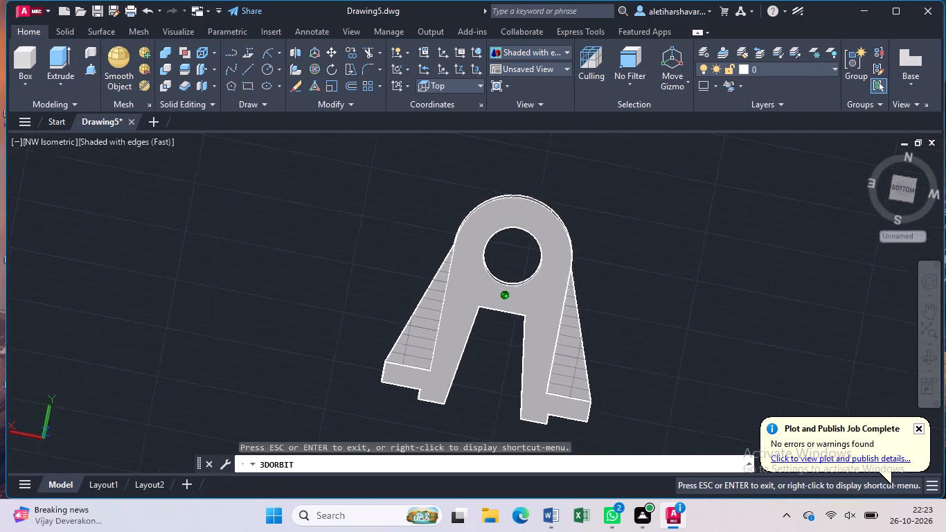
pyautogui.moveTo(297, 405); pyautogui.dragTo(291, 395)
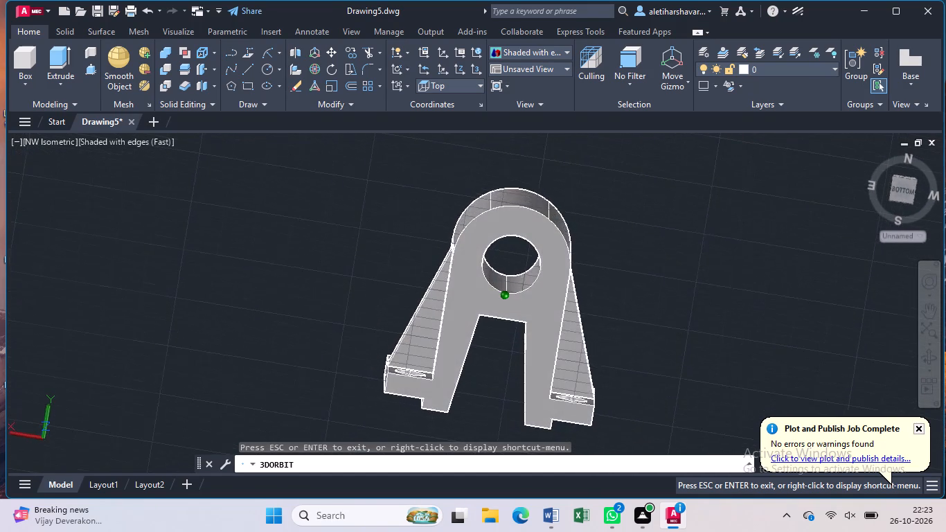
pyautogui.moveTo(291, 395); pyautogui.dragTo(276, 374)
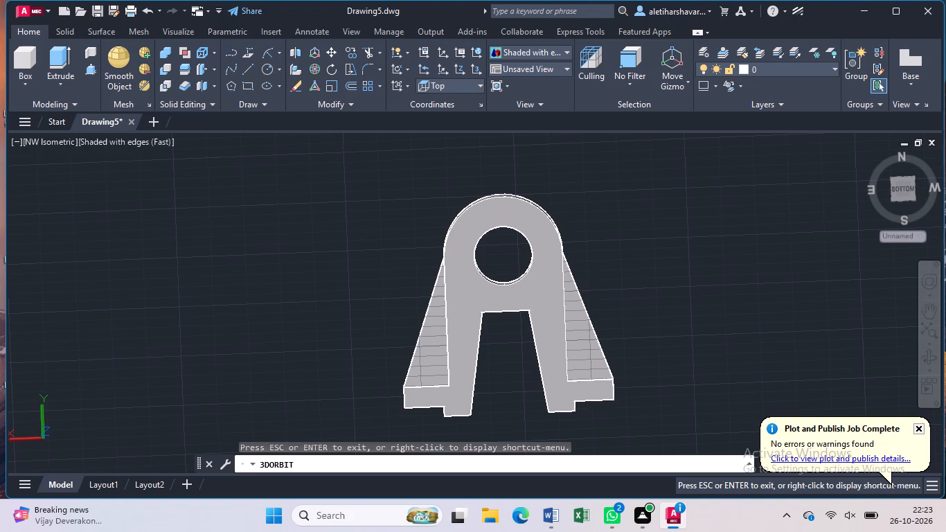
pyautogui.press('Escape')
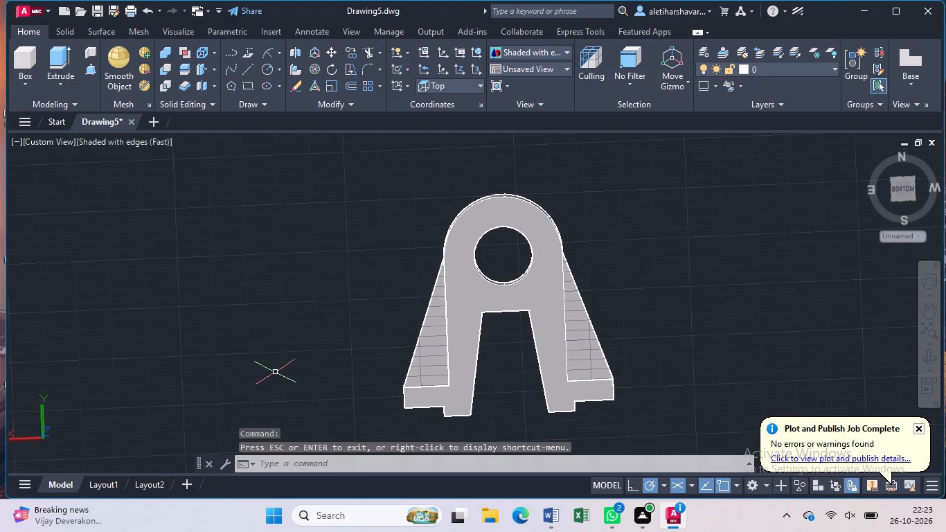
# Inspect the bracket in the Top, Bottom, Left, Front, Back and SW Isometric views.
pyautogui.click(24, 136)
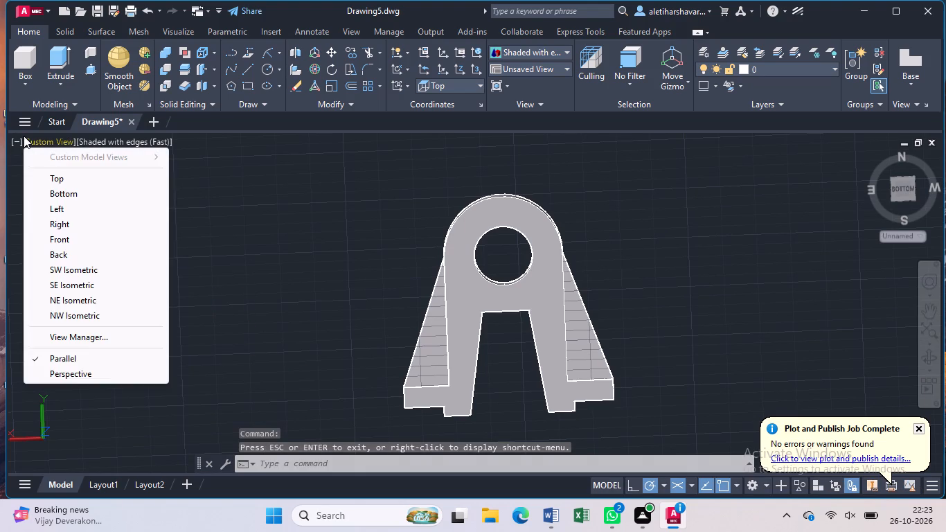
pyautogui.click(72, 180)
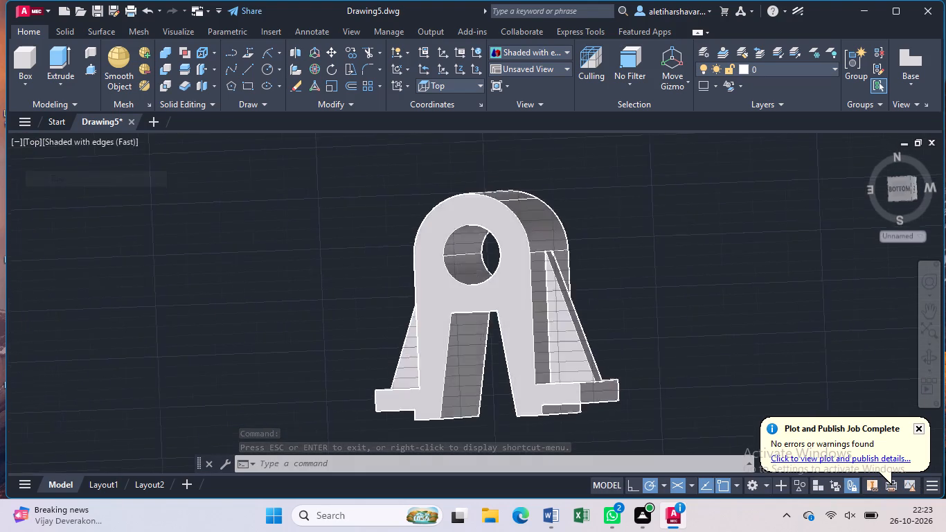
pyautogui.click(30, 139)
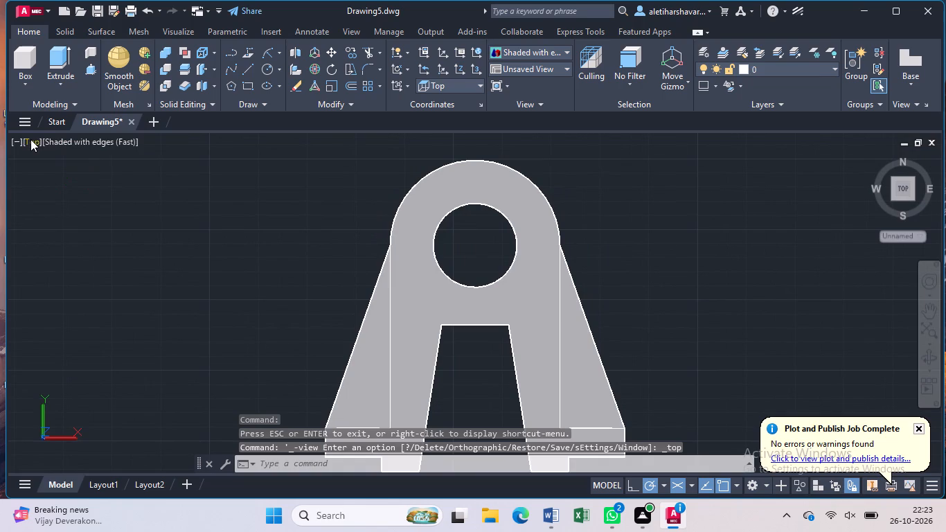
pyautogui.click(96, 197)
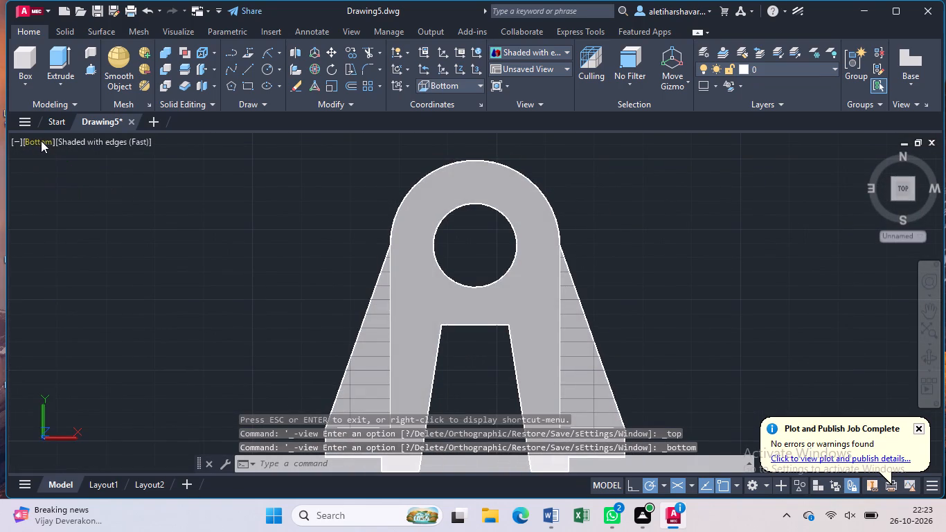
pyautogui.click(40, 140)
pyautogui.click(68, 211)
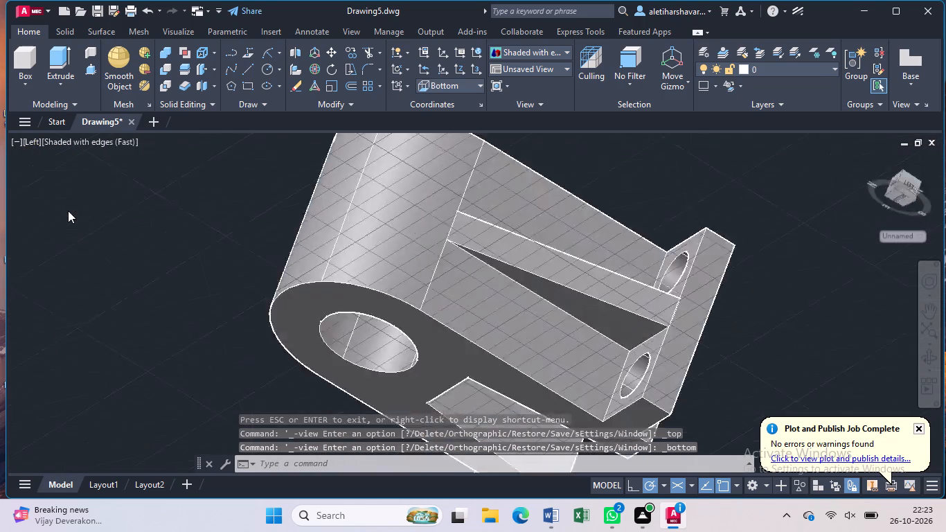
pyautogui.click(35, 139)
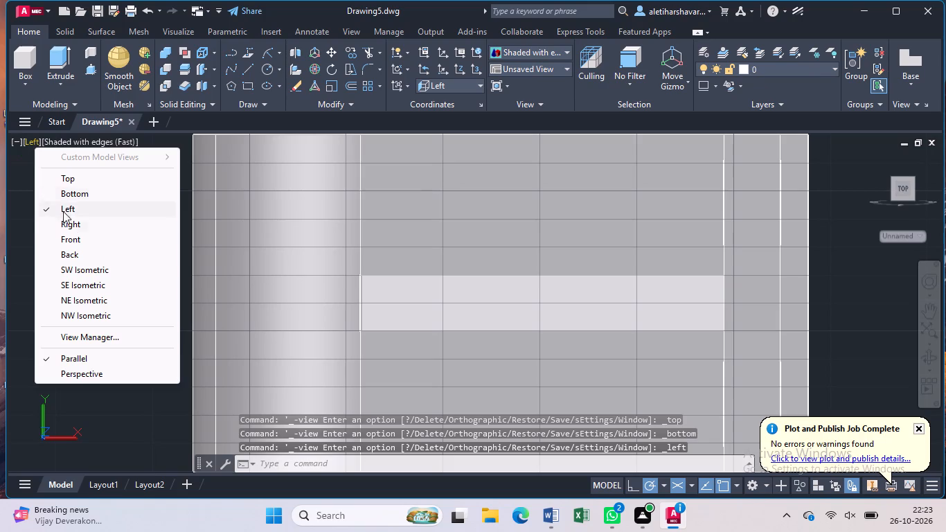
pyautogui.click(73, 233)
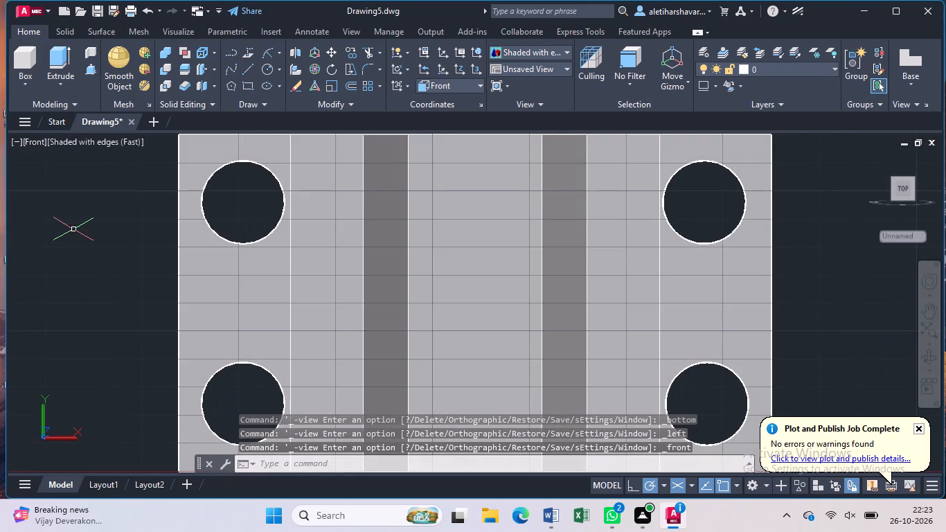
pyautogui.click(26, 138)
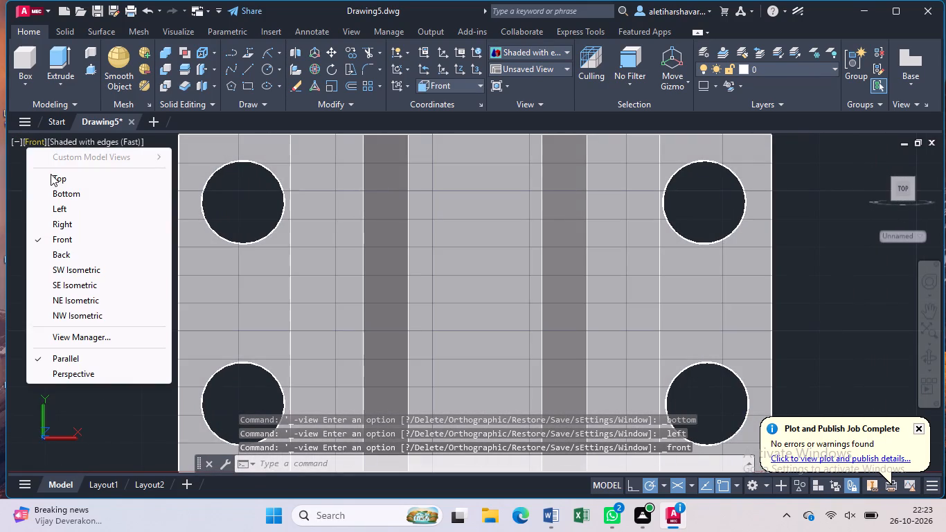
pyautogui.click(84, 254)
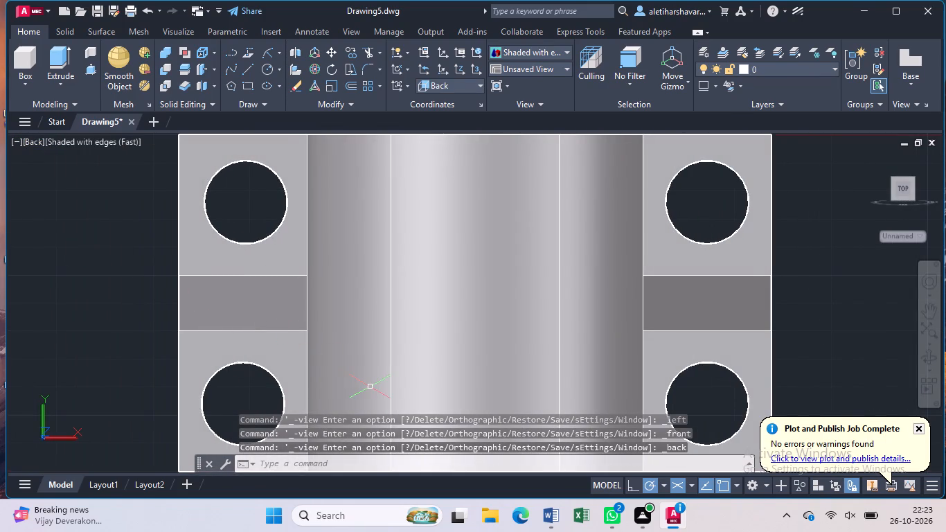
pyautogui.click(30, 139)
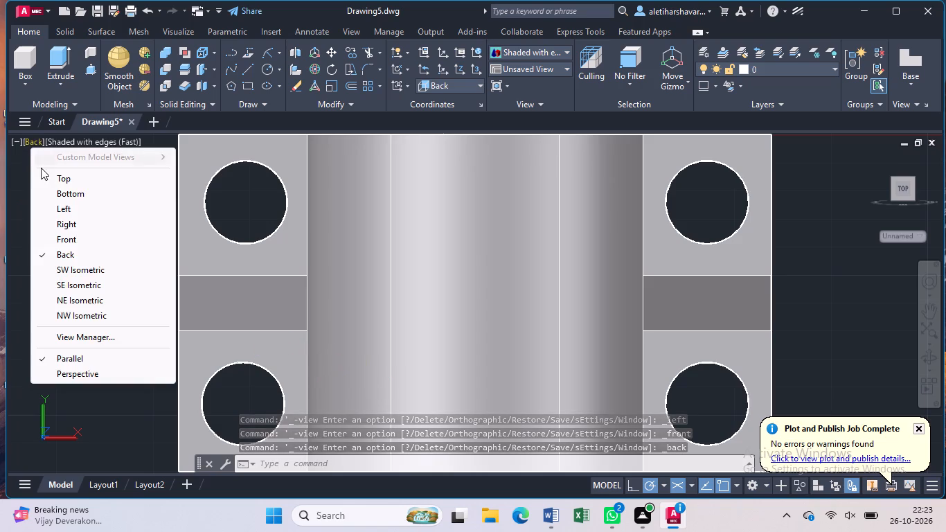
pyautogui.click(87, 264)
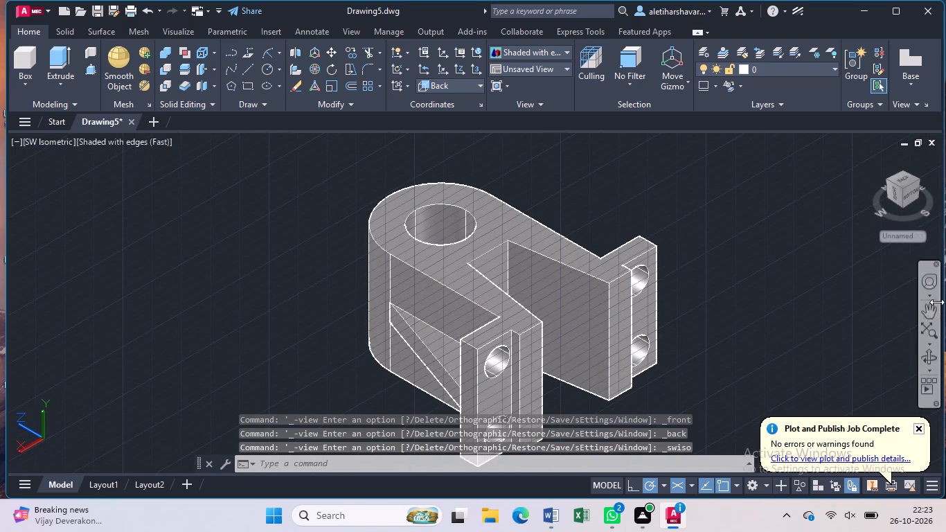
# Orbit the bracket from the SW Isometric view to examine its side ribs, foot holes, bore and tapered opening from several angles.
pyautogui.click(930, 366)
pyautogui.moveTo(672, 318); pyautogui.dragTo(729, 281)
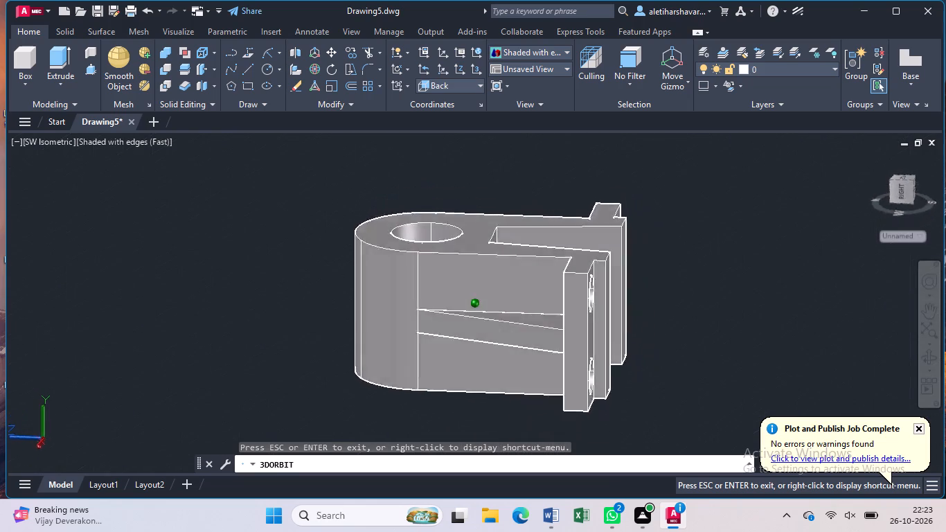
pyautogui.moveTo(729, 281); pyautogui.dragTo(845, 234)
pyautogui.moveTo(691, 338); pyautogui.dragTo(717, 299)
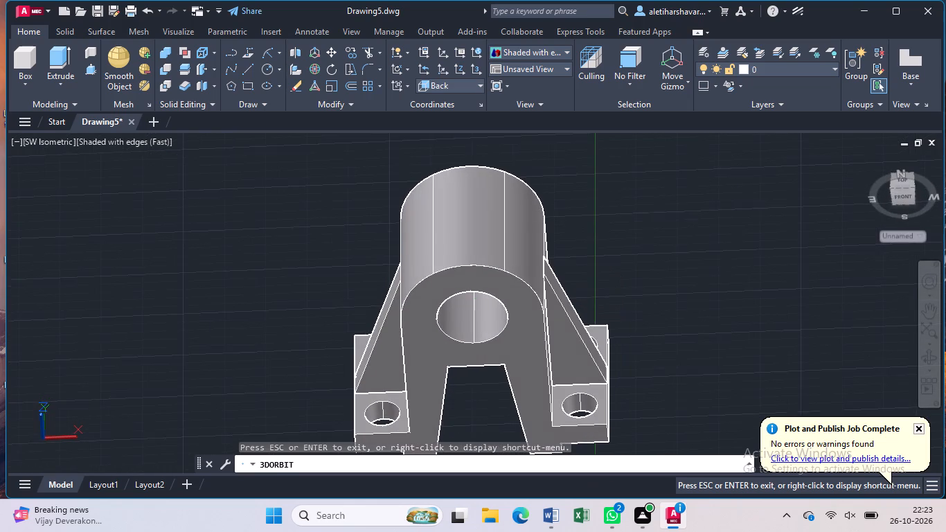
pyautogui.moveTo(668, 387); pyautogui.dragTo(614, 391)
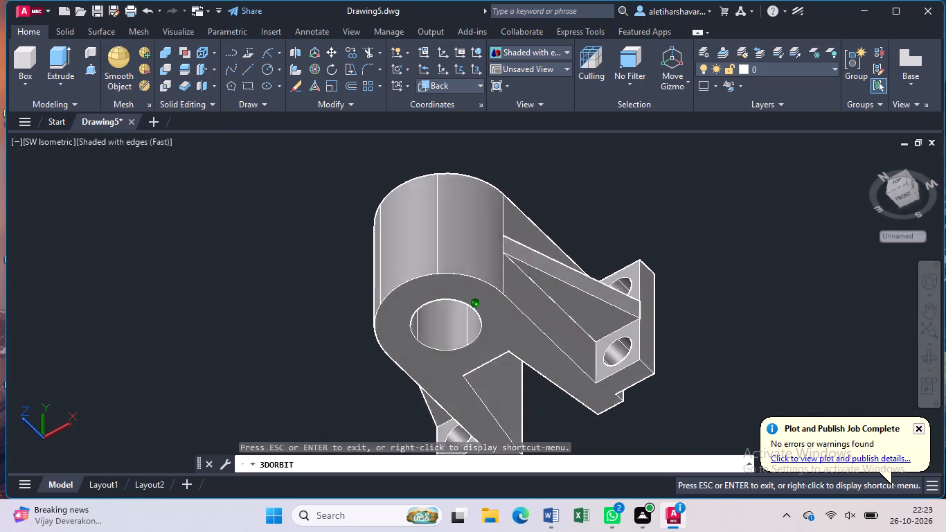
pyautogui.moveTo(614, 391); pyautogui.dragTo(706, 343)
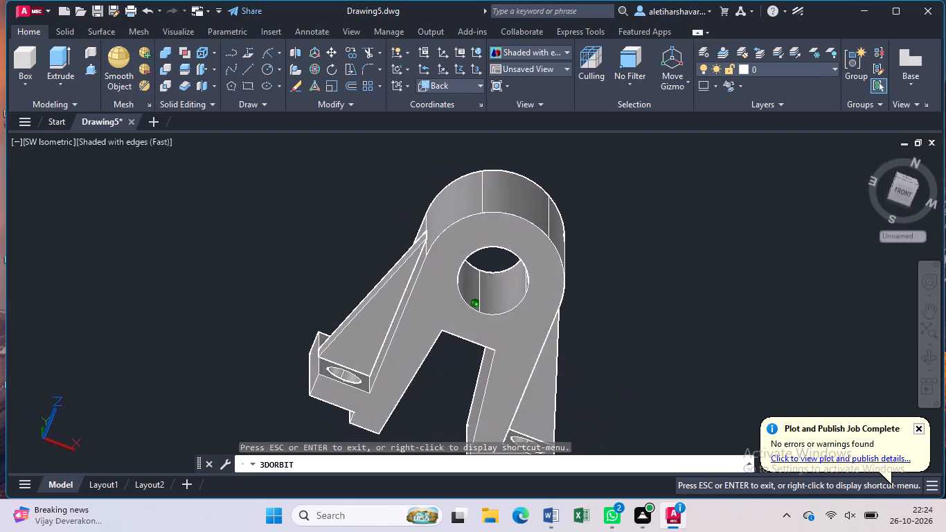
pyautogui.moveTo(706, 343); pyautogui.dragTo(650, 344)
pyautogui.moveTo(561, 383); pyautogui.dragTo(564, 382)
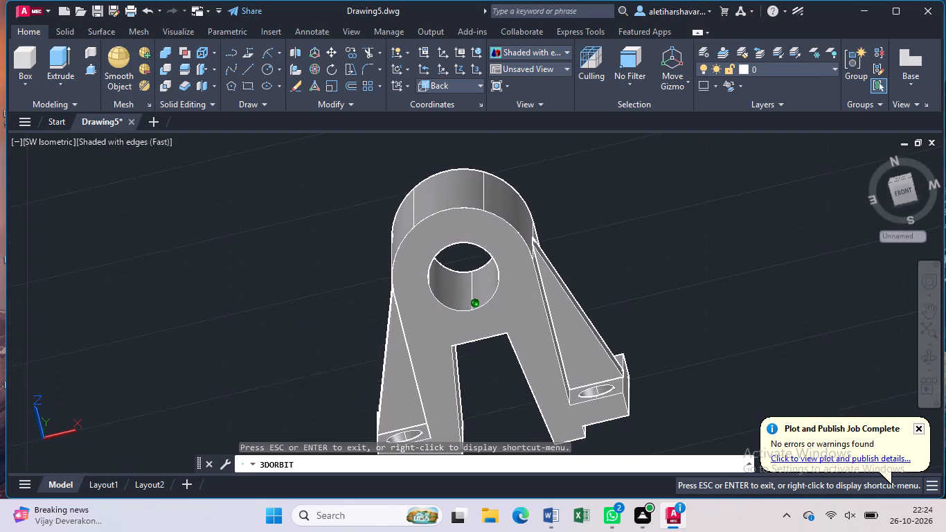
pyautogui.moveTo(564, 382); pyautogui.dragTo(576, 373)
pyautogui.scroll(-1, 578, 357)
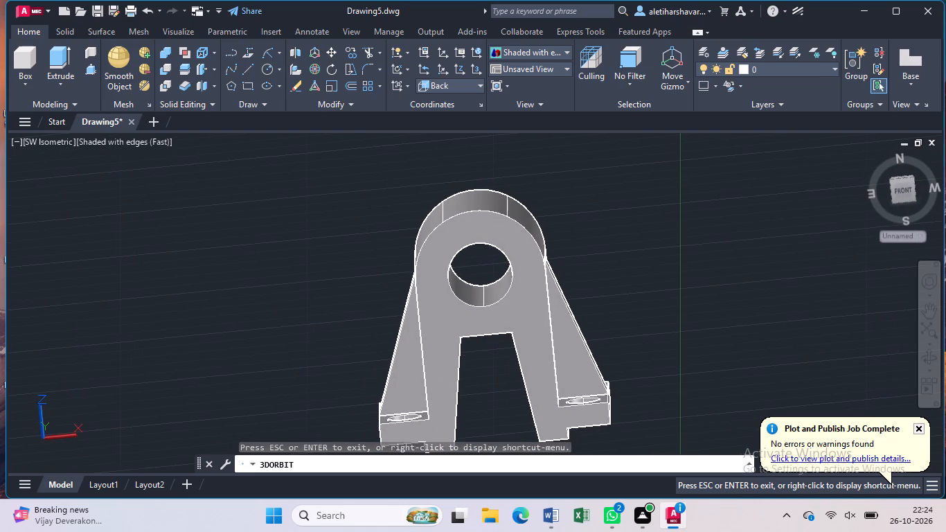
pyautogui.scroll(-1, 542, 363)
pyautogui.moveTo(513, 382); pyautogui.dragTo(543, 380)
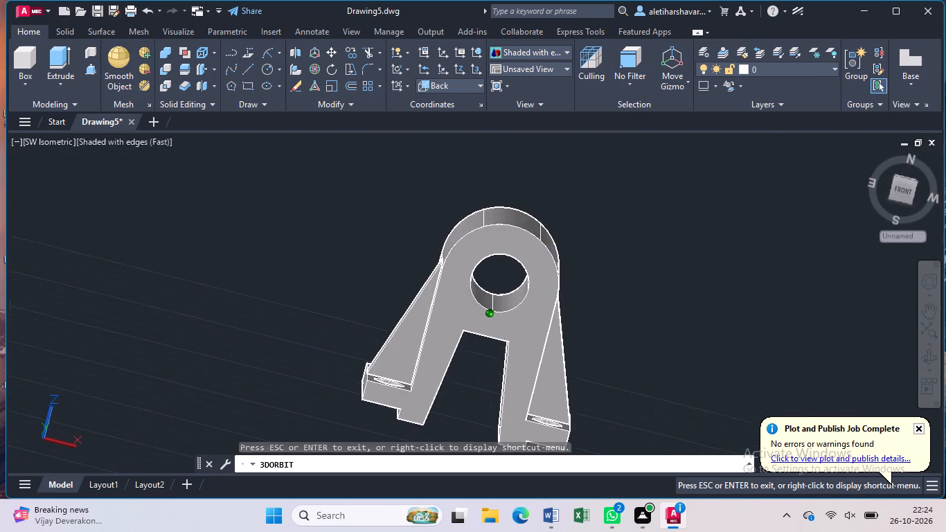
pyautogui.moveTo(543, 380); pyautogui.dragTo(571, 426)
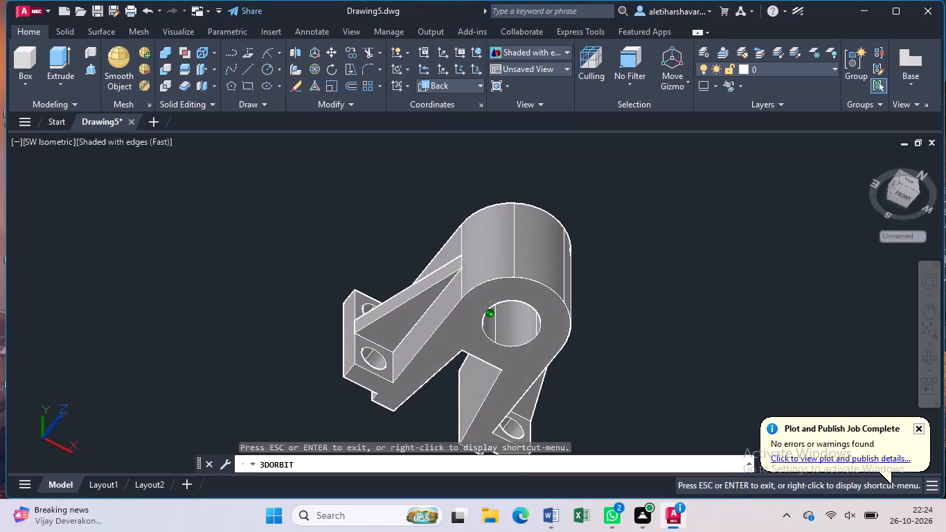
pyautogui.moveTo(571, 426); pyautogui.dragTo(572, 426)
pyautogui.moveTo(571, 405); pyautogui.dragTo(559, 323)
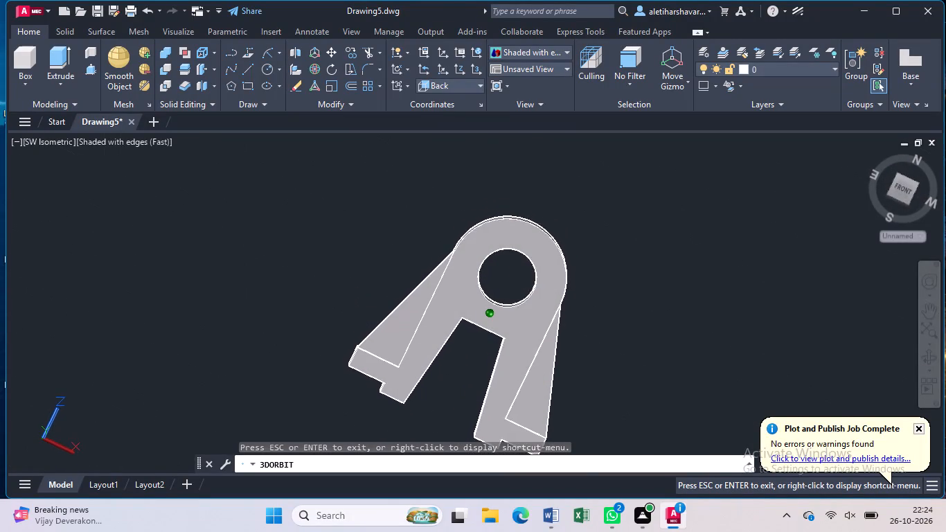
pyautogui.moveTo(559, 323); pyautogui.dragTo(507, 281)
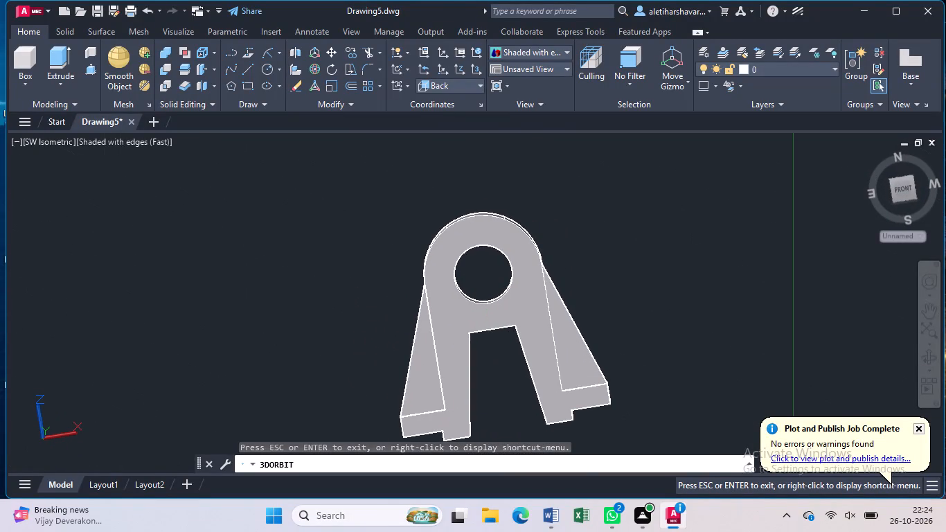
pyautogui.click(31, 145)
pyautogui.press('Escape')
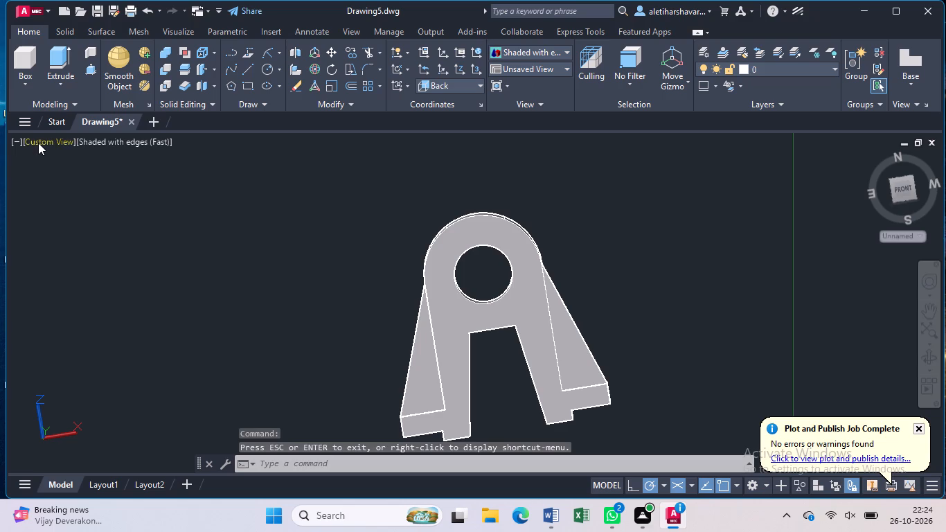
# Return to the Top view and show the bracket's whole outline.
pyautogui.click(38, 143)
pyautogui.click(64, 182)
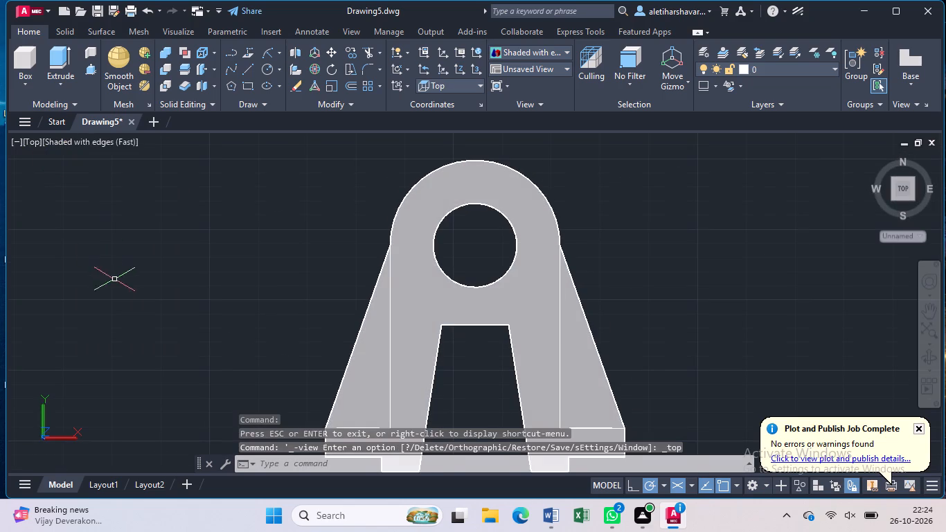
pyautogui.scroll(-2, 141, 288)
pyautogui.scroll(1, 186, 323)
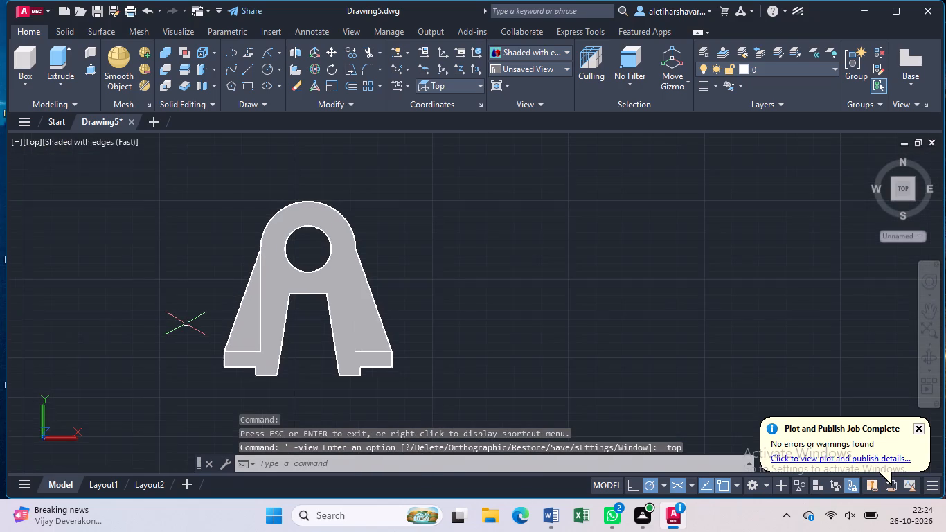
pyautogui.scroll(1, 186, 323)
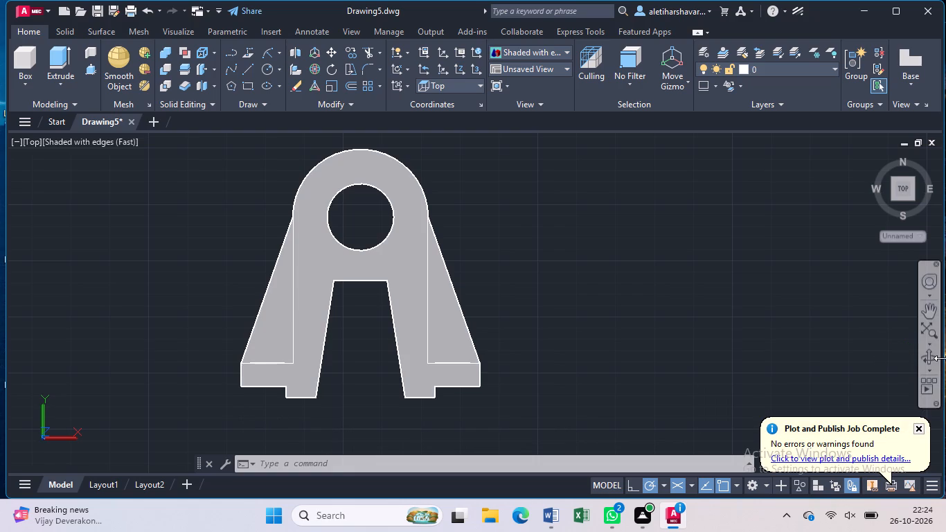
# Orbit the bracket from the Top view to examine its back, underside, bore, foot holes and tapered opening.
pyautogui.click(926, 363)
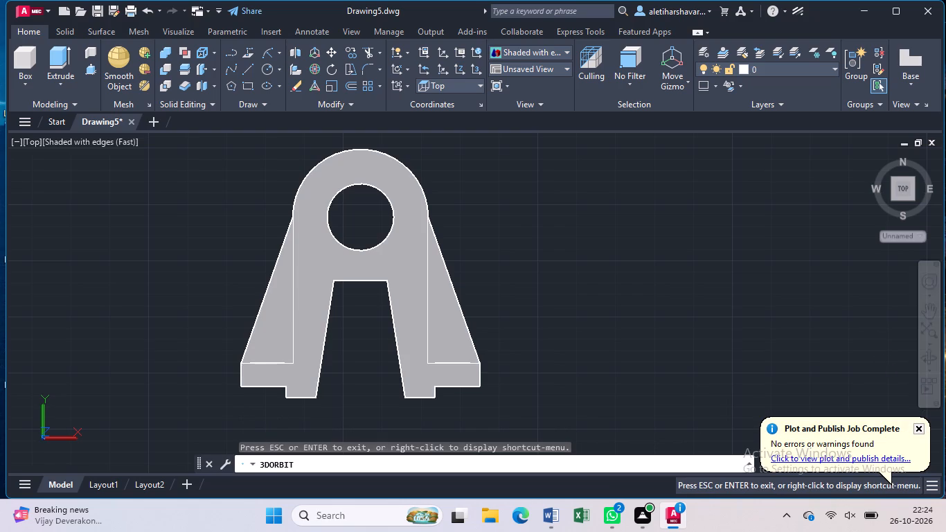
pyautogui.moveTo(355, 394); pyautogui.dragTo(372, 381)
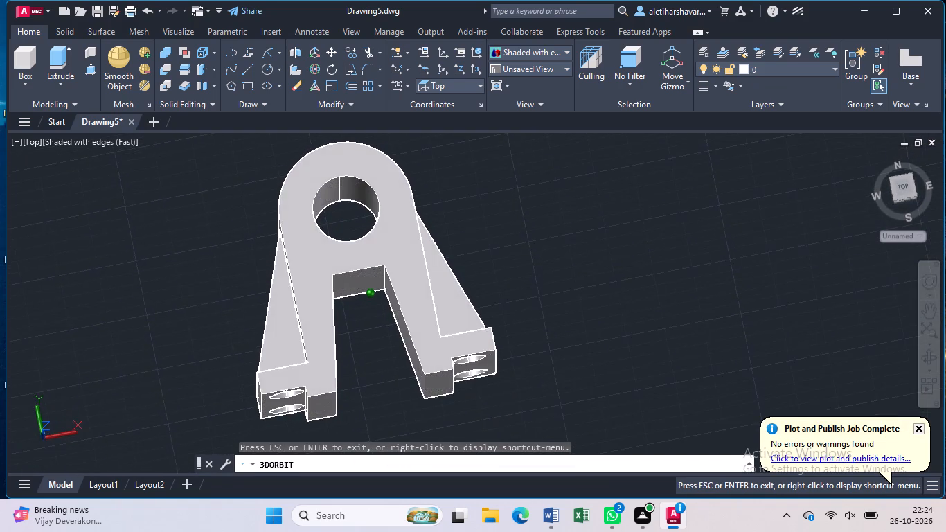
pyautogui.moveTo(372, 381); pyautogui.dragTo(328, 435)
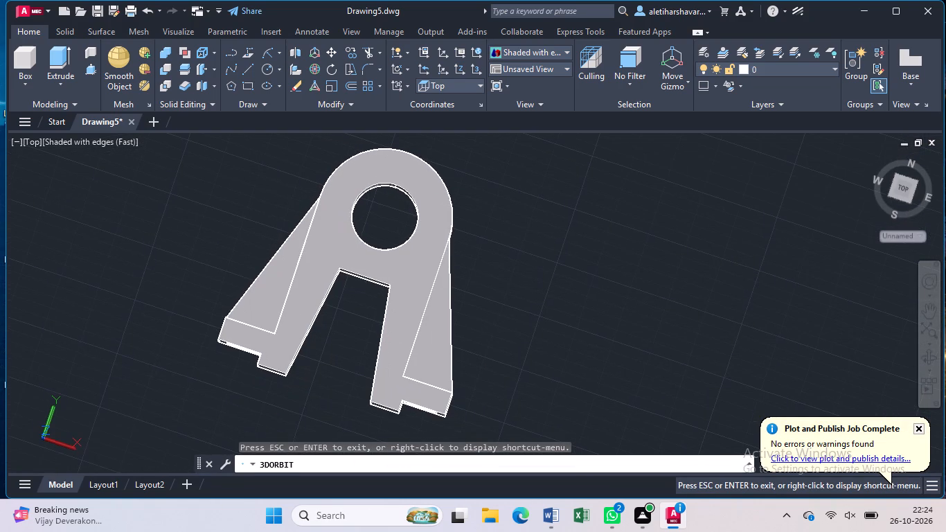
pyautogui.moveTo(312, 306); pyautogui.dragTo(114, 140)
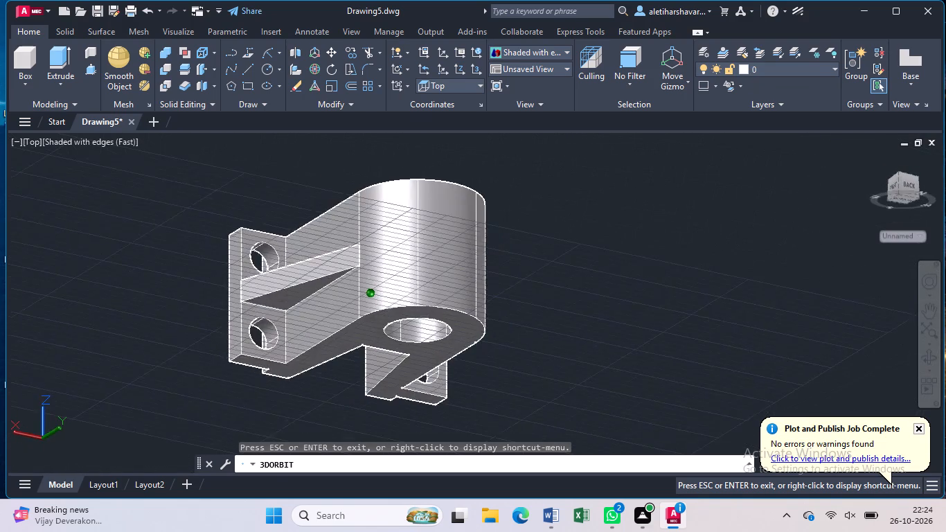
pyautogui.moveTo(114, 140); pyautogui.dragTo(67, 100)
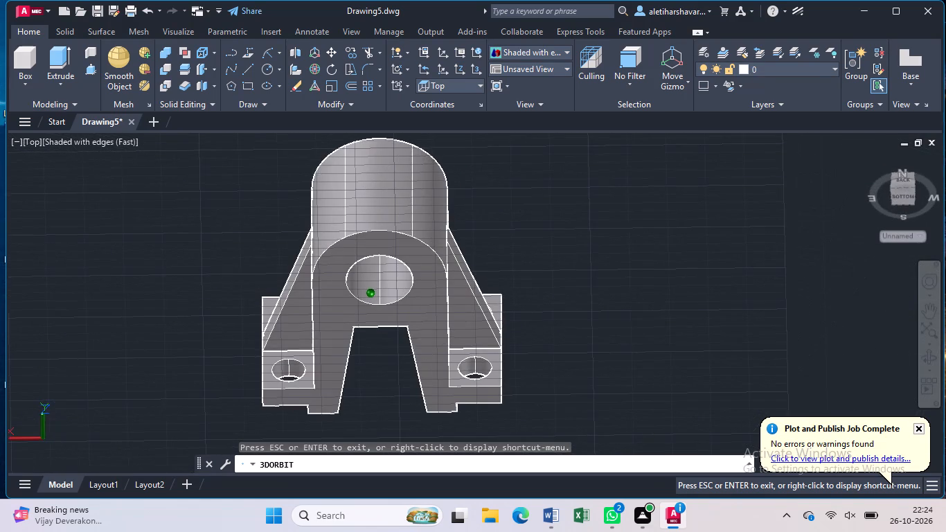
pyautogui.moveTo(67, 100); pyautogui.dragTo(70, 103)
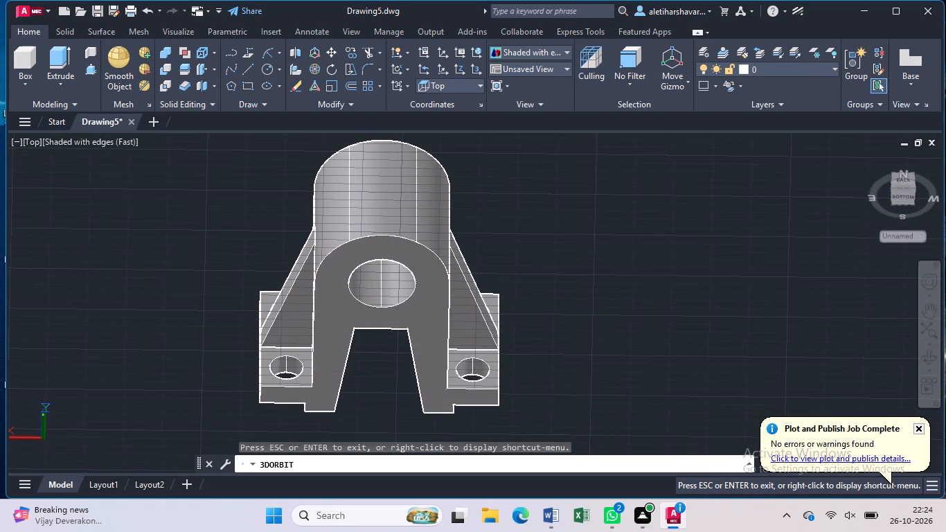
pyautogui.moveTo(439, 317); pyautogui.dragTo(438, 290)
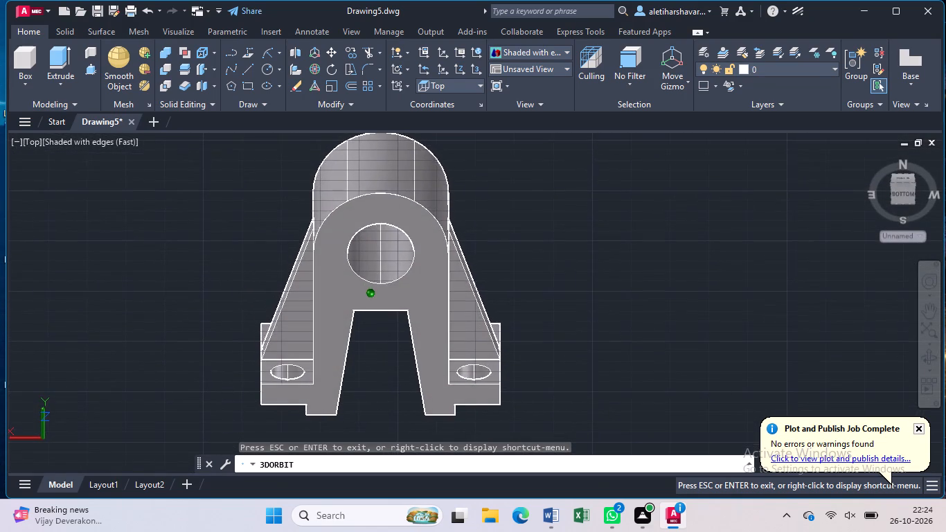
pyautogui.moveTo(438, 290); pyautogui.dragTo(439, 268)
pyautogui.moveTo(422, 370); pyautogui.dragTo(424, 369)
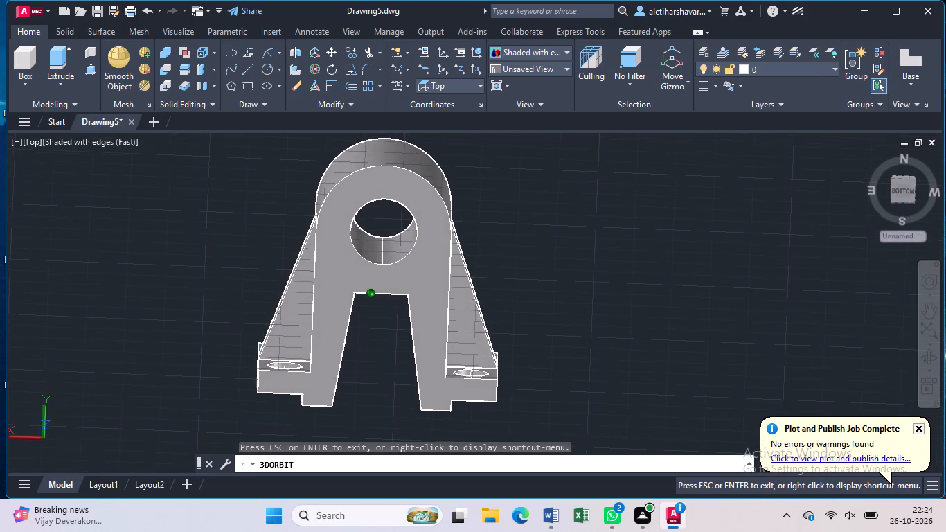
pyautogui.moveTo(424, 369); pyautogui.dragTo(396, 334)
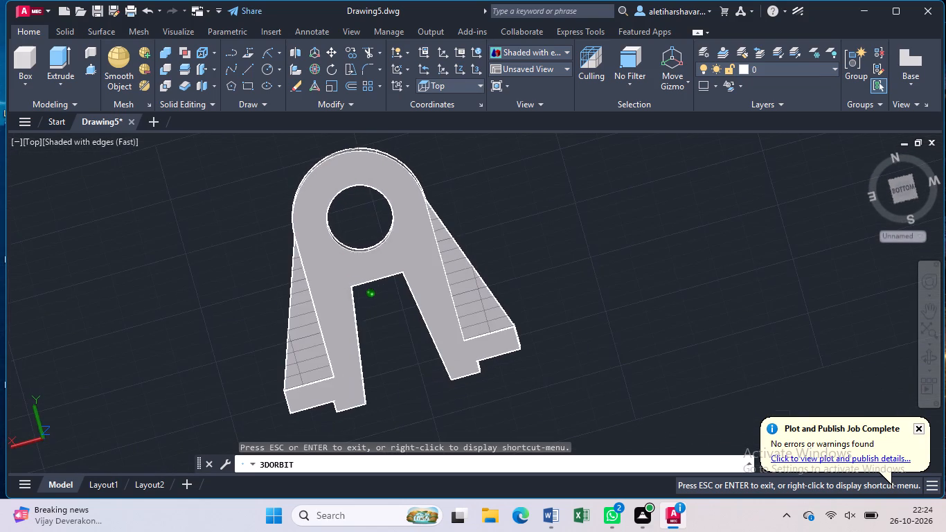
pyautogui.moveTo(396, 334); pyautogui.dragTo(286, 407)
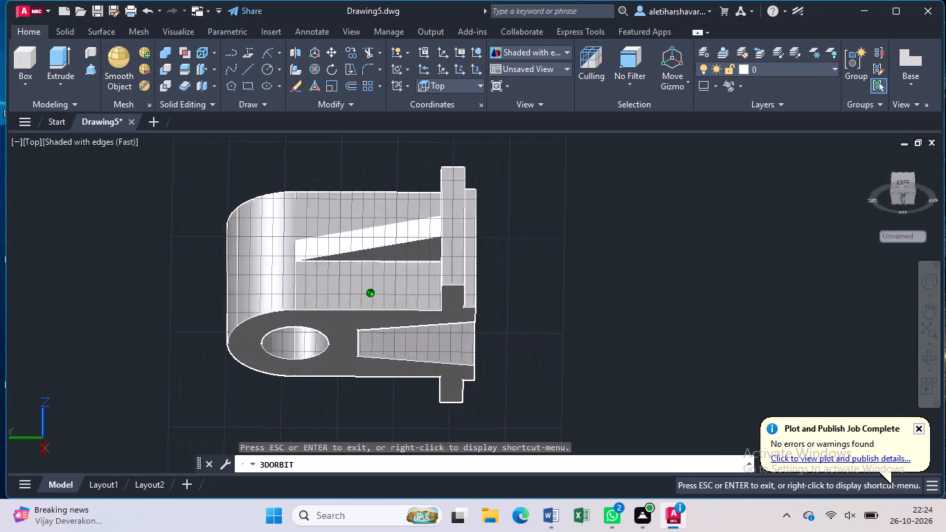
pyautogui.moveTo(286, 407); pyautogui.dragTo(134, 420)
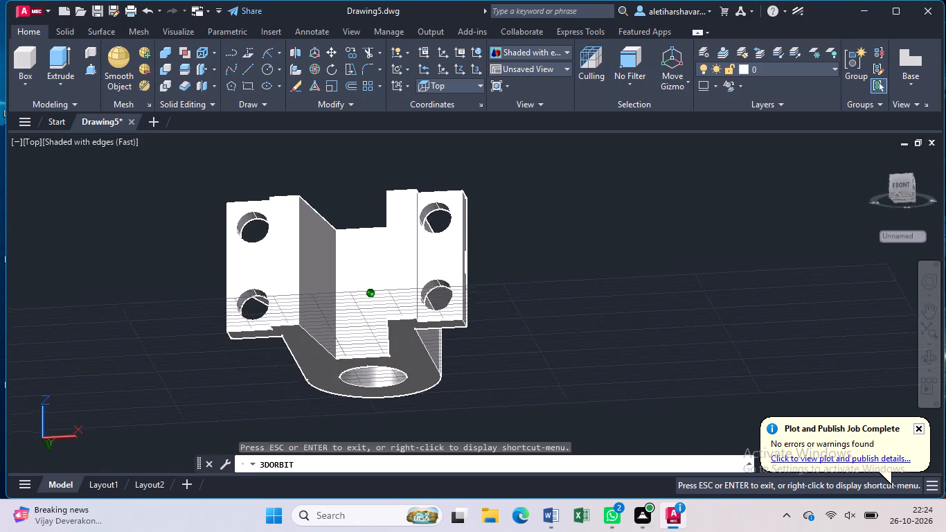
pyautogui.moveTo(134, 420); pyautogui.dragTo(432, 266)
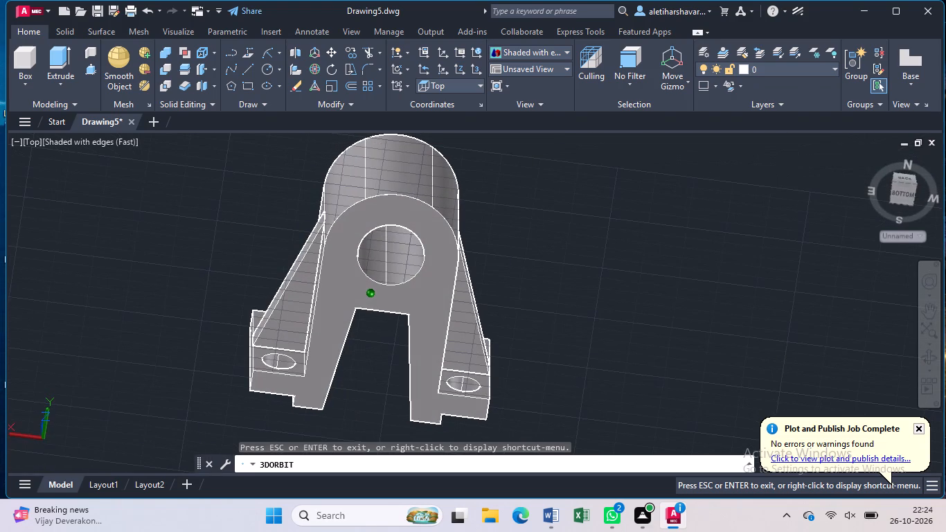
pyautogui.moveTo(432, 266); pyautogui.dragTo(436, 246)
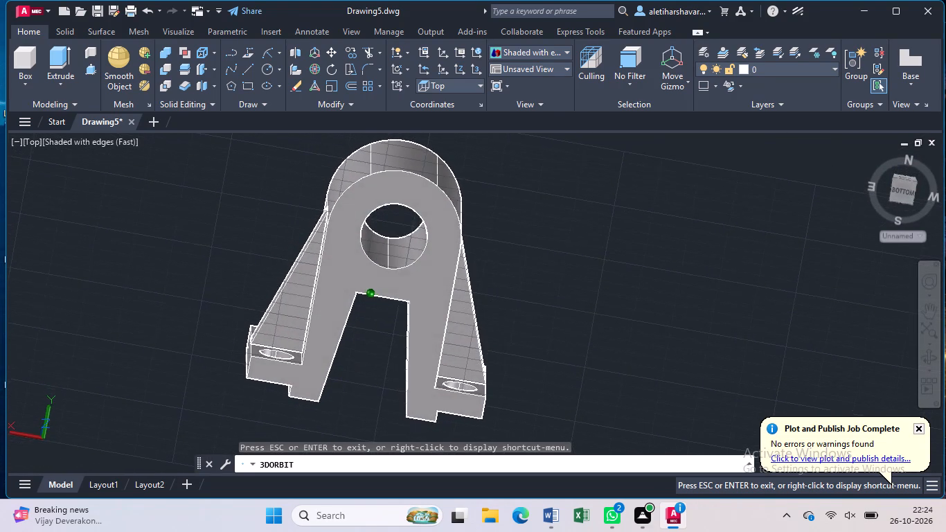
pyautogui.moveTo(436, 246); pyautogui.dragTo(436, 245)
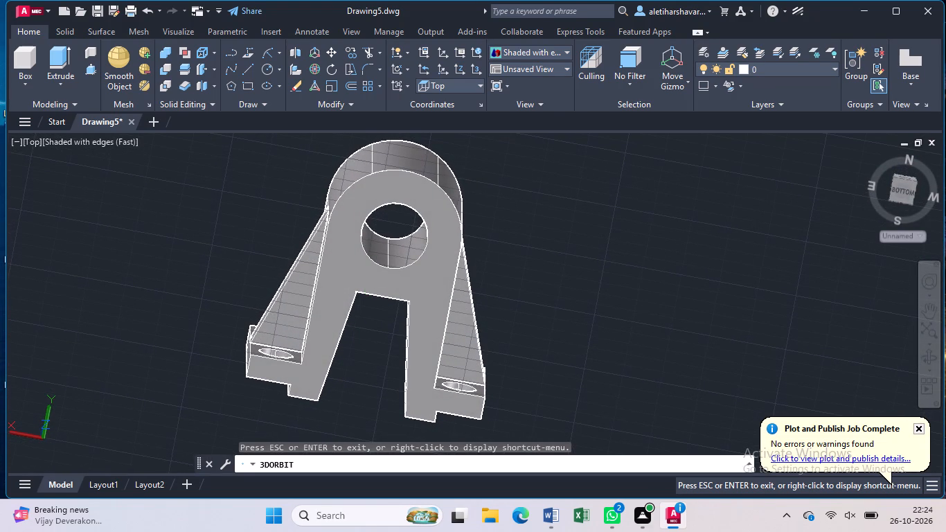
# Orbit the bracket around its underside and sides to examine the side ribs, foot holes and stepped feet.
pyautogui.click(519, 394)
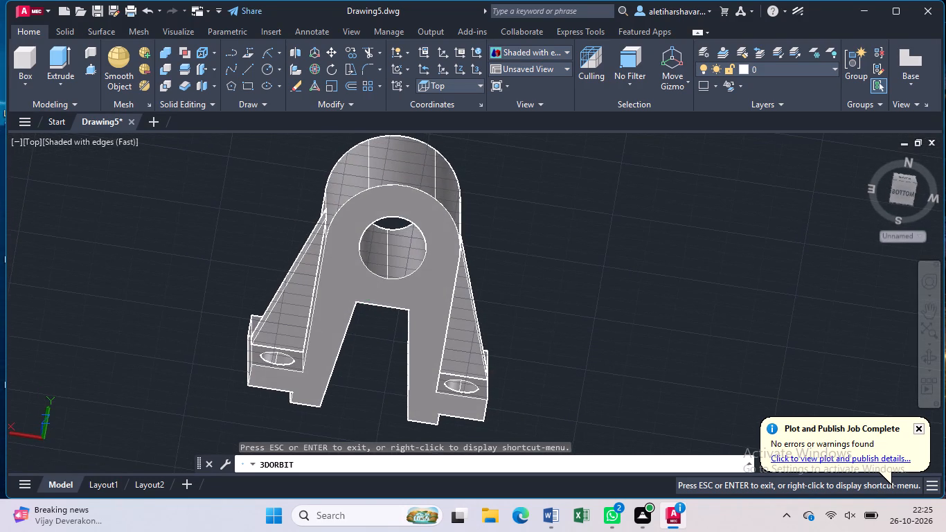
pyautogui.moveTo(468, 408); pyautogui.dragTo(494, 395)
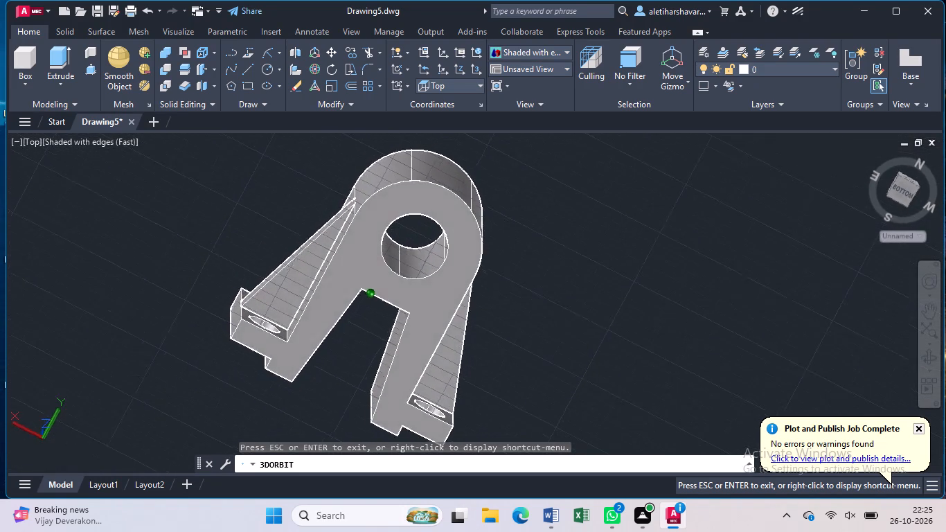
pyautogui.moveTo(494, 395); pyautogui.dragTo(325, 475)
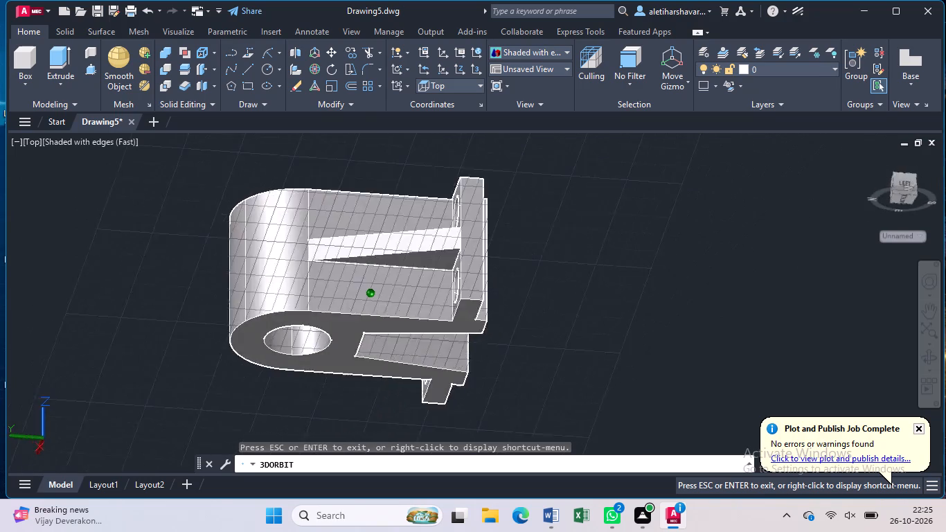
pyautogui.moveTo(325, 475); pyautogui.dragTo(544, 283)
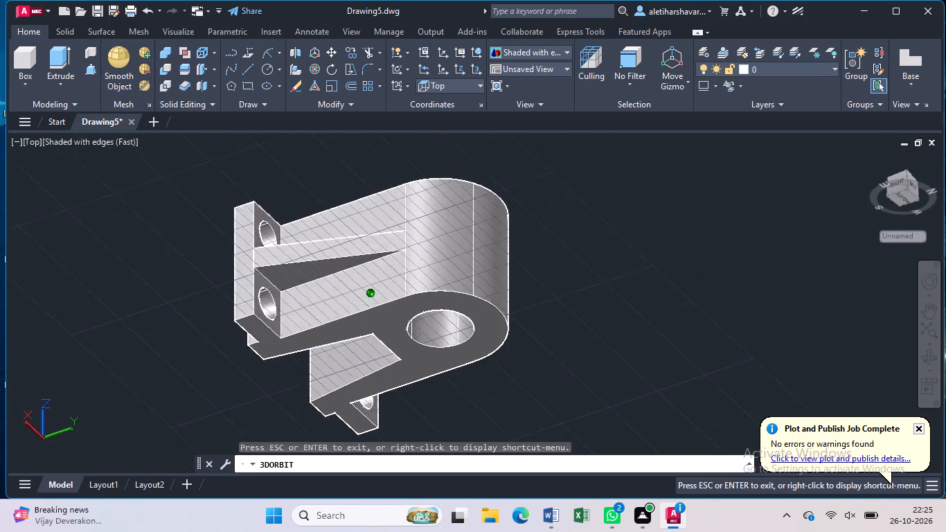
pyautogui.moveTo(544, 283); pyautogui.dragTo(490, 217)
pyautogui.scroll(-1, 489, 215)
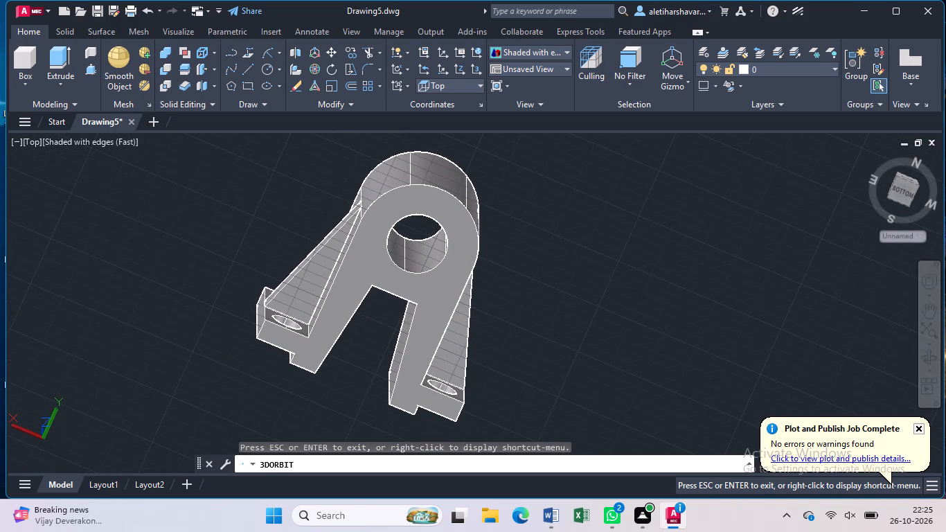
pyautogui.moveTo(482, 312); pyautogui.dragTo(528, 340)
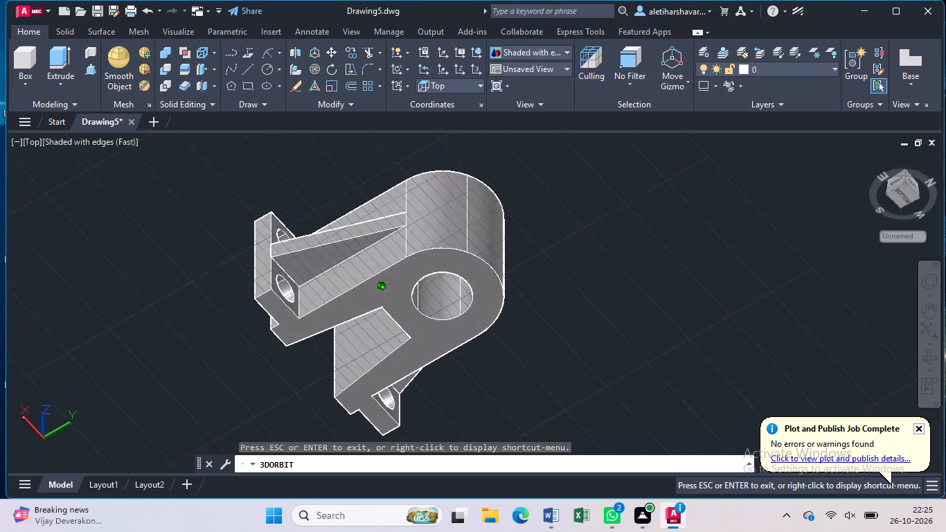
pyautogui.moveTo(528, 340); pyautogui.dragTo(548, 294)
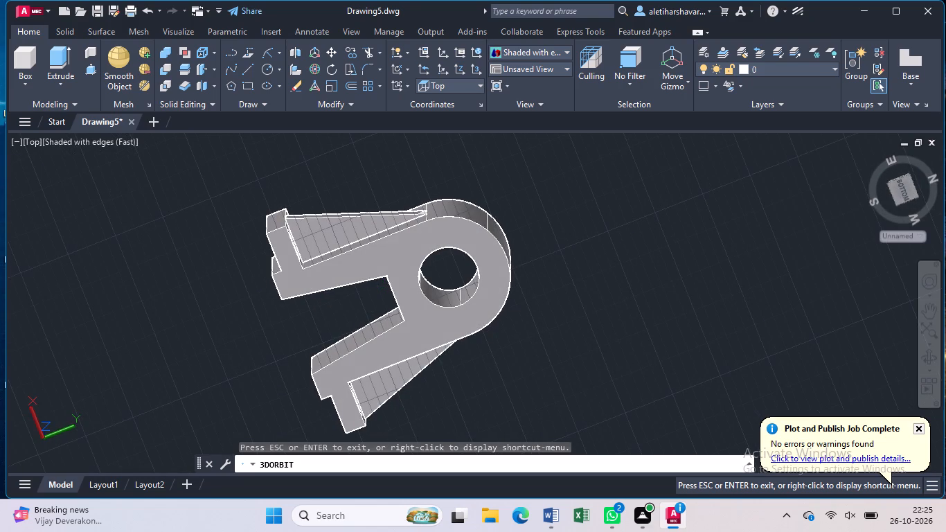
pyautogui.click(29, 141)
pyautogui.press('Escape')
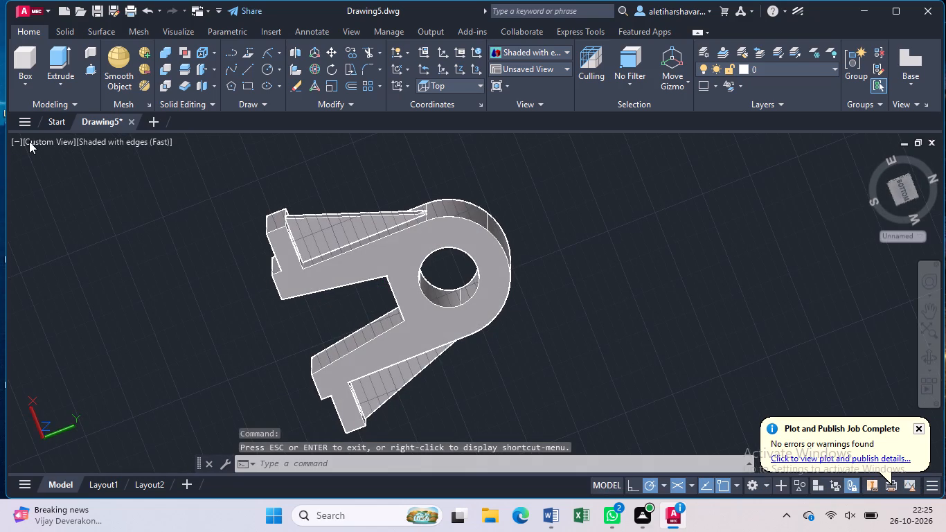
# Inspect the bracket in the Top, Bottom, Right, SW Isometric, SE Isometric, NE Isometric and NW Isometric views.
pyautogui.click(29, 141)
pyautogui.click(47, 183)
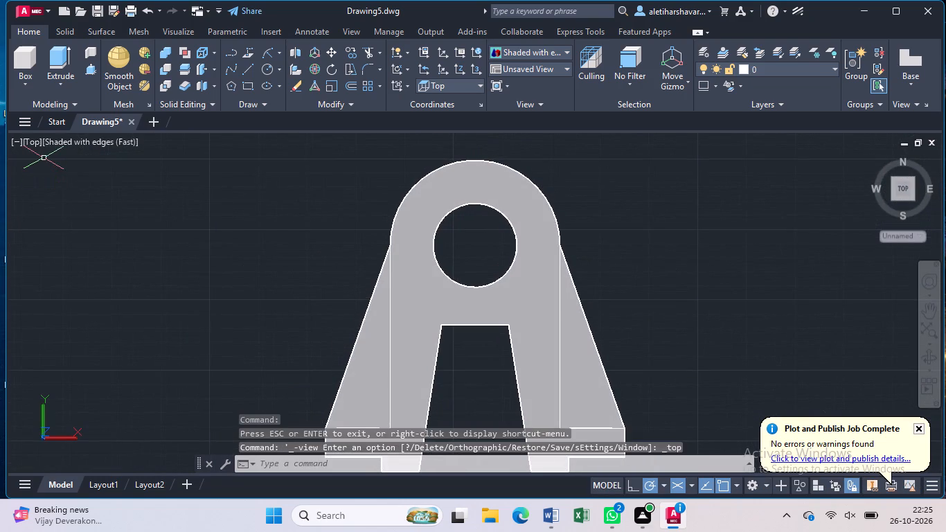
pyautogui.click(35, 141)
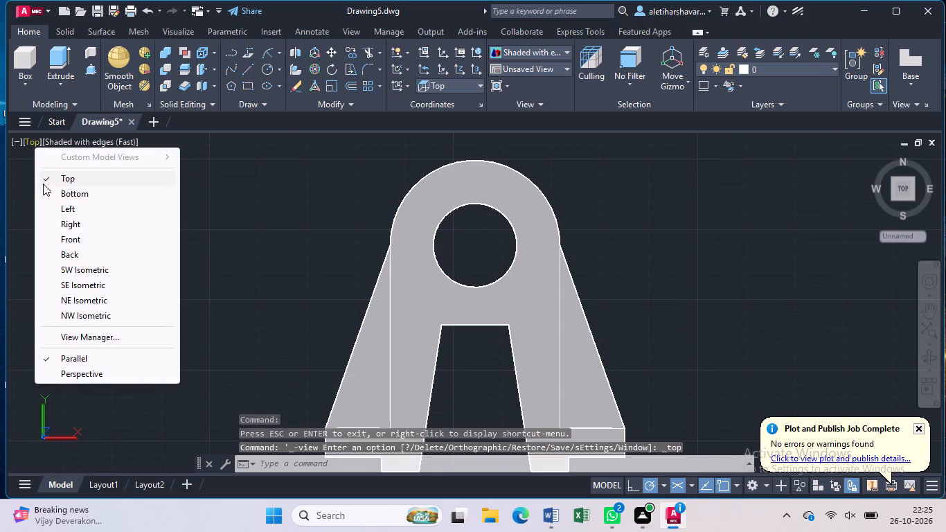
pyautogui.click(60, 194)
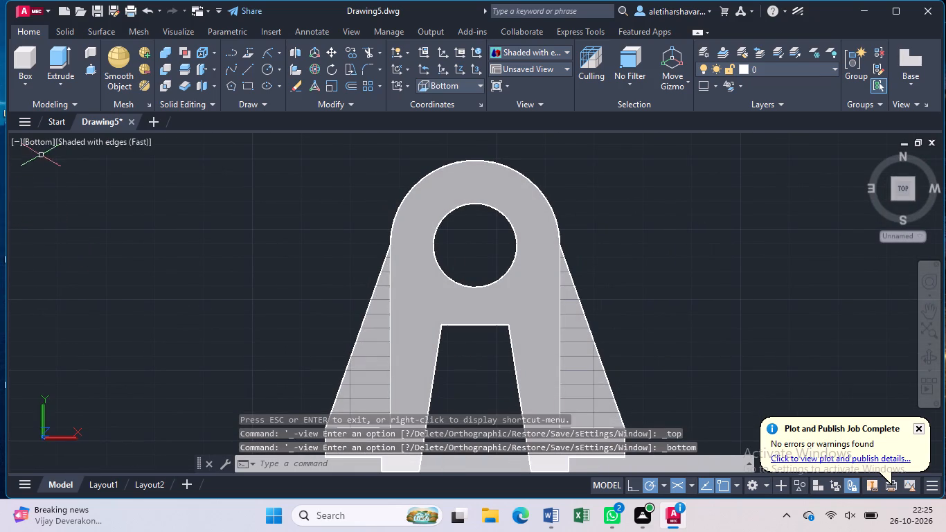
pyautogui.click(38, 144)
pyautogui.click(56, 218)
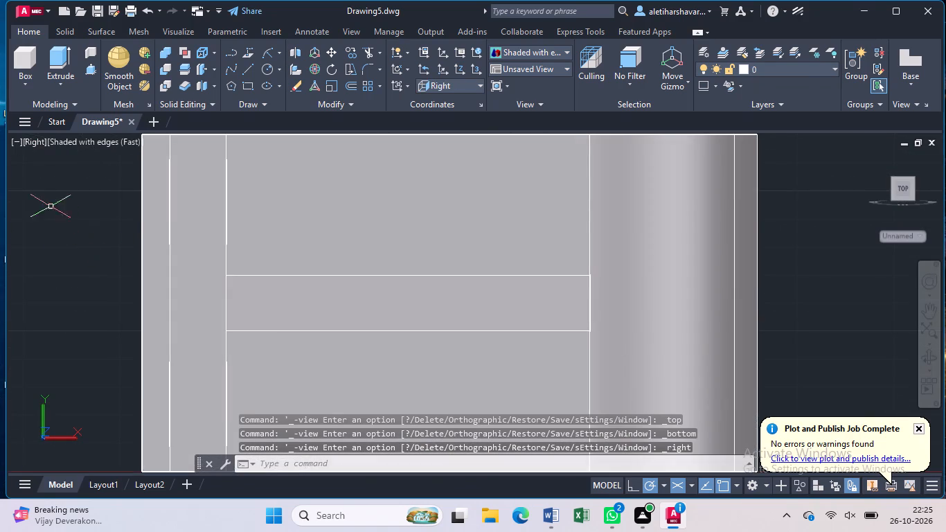
pyautogui.click(34, 137)
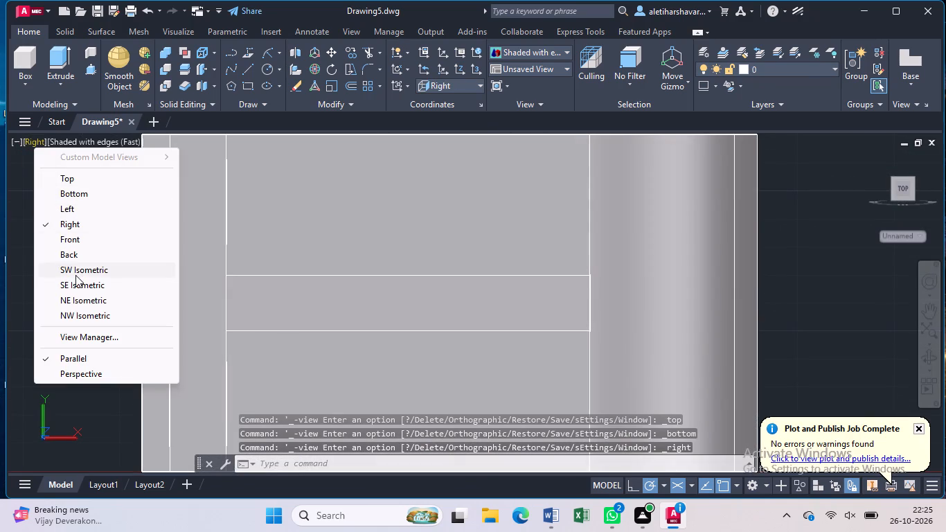
pyautogui.click(75, 275)
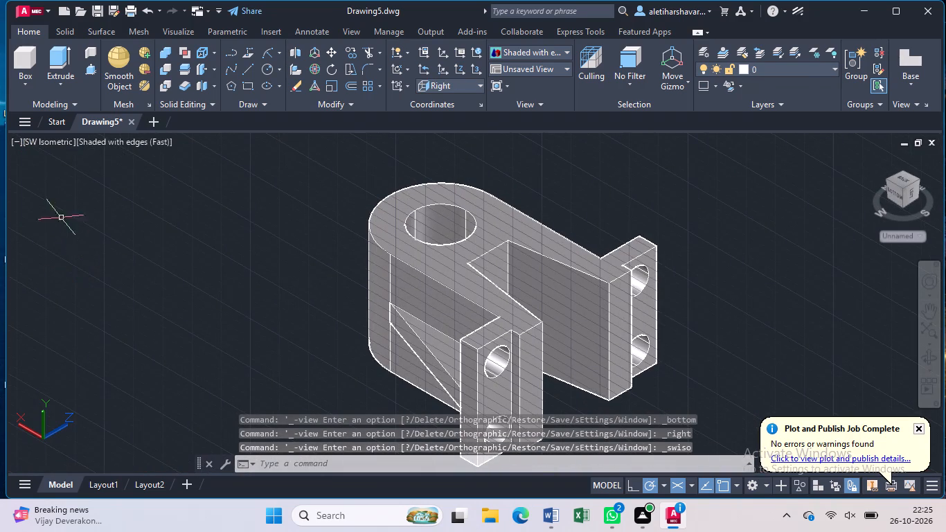
pyautogui.click(40, 135)
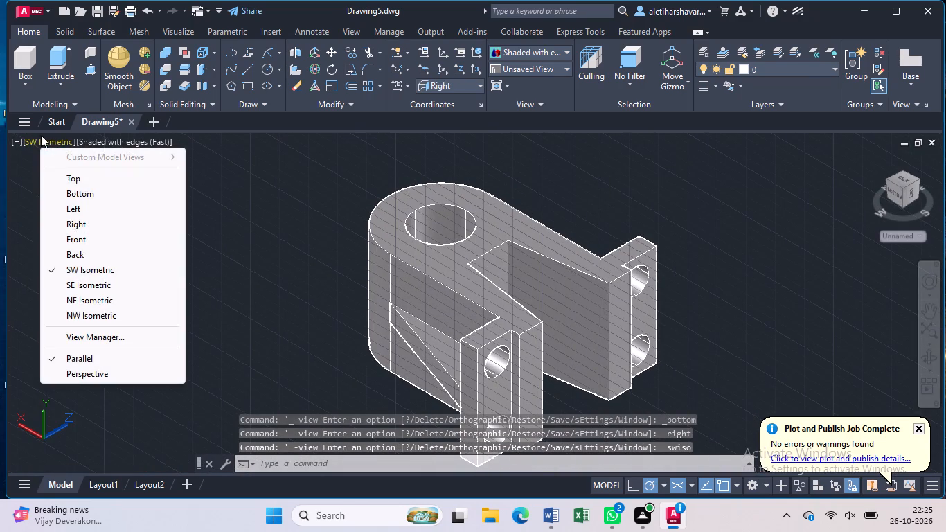
pyautogui.click(127, 290)
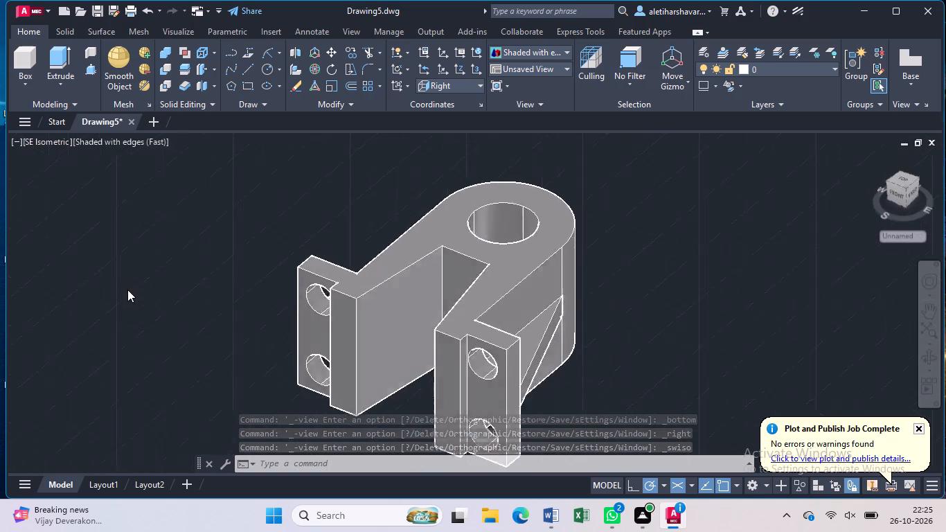
pyautogui.click(44, 137)
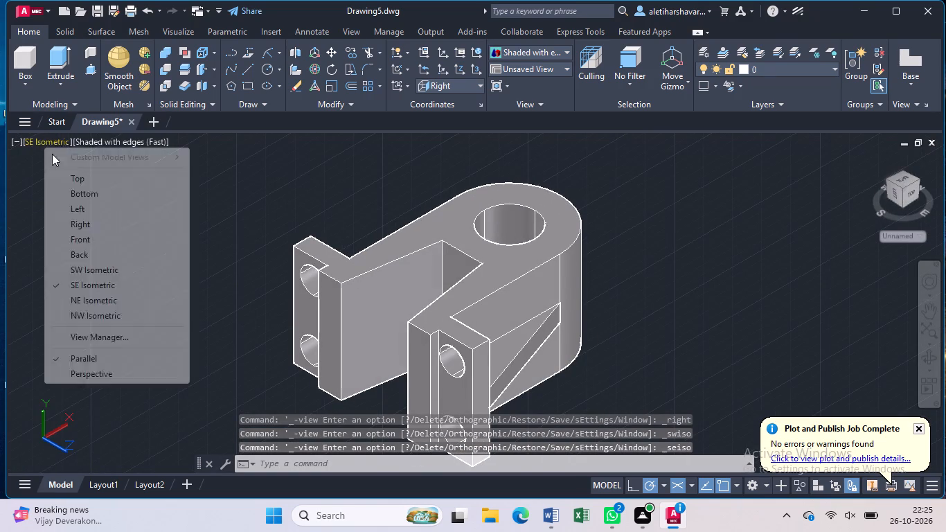
pyautogui.click(86, 306)
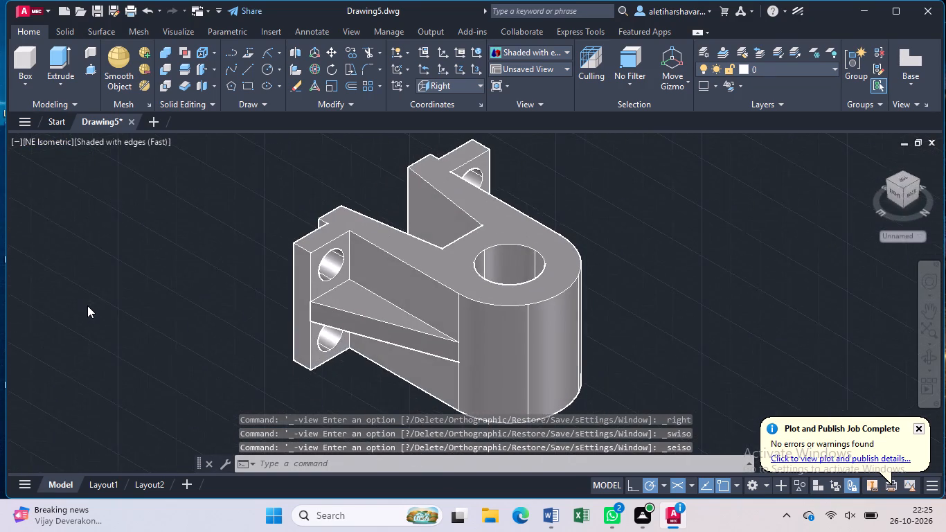
pyautogui.click(44, 138)
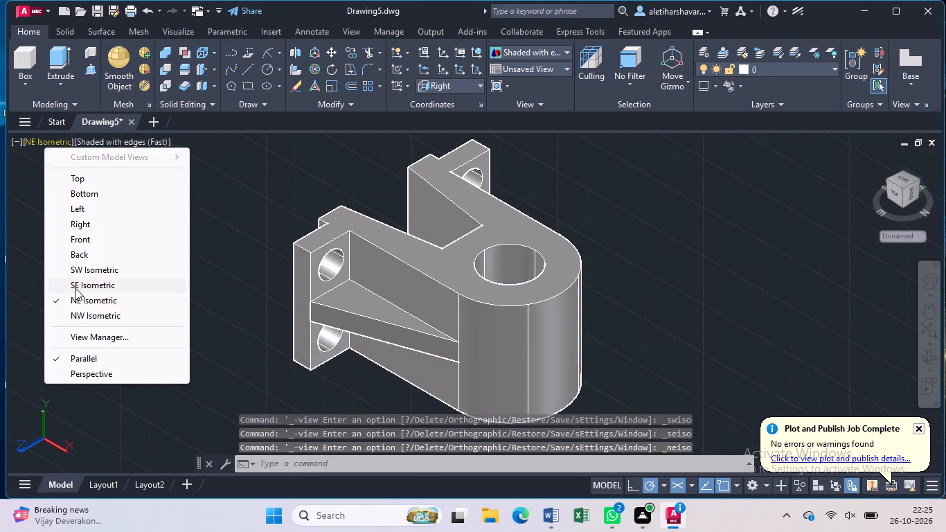
pyautogui.click(84, 317)
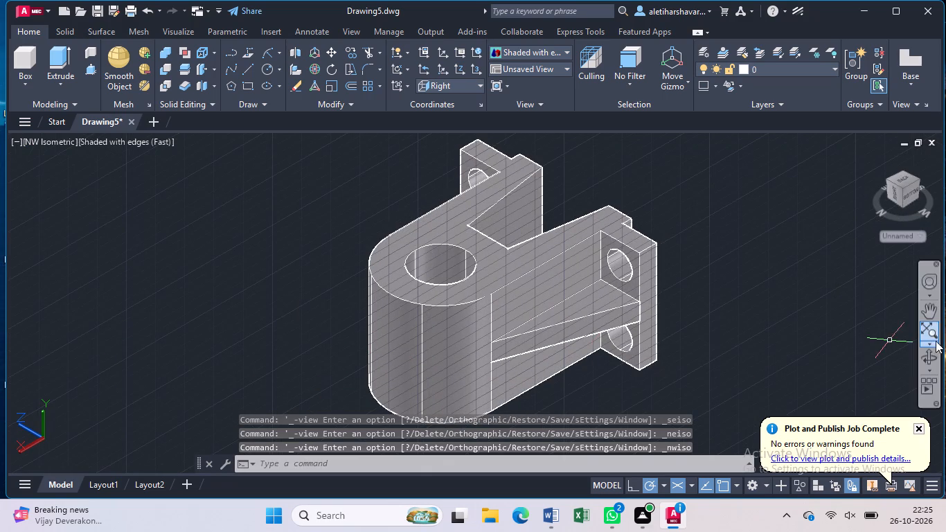
# Orbit the bracket from the NW Isometric view to examine its side rib, underside, bore, foot holes and tapered opening.
pyautogui.click(925, 355)
pyautogui.moveTo(625, 432); pyautogui.dragTo(625, 430)
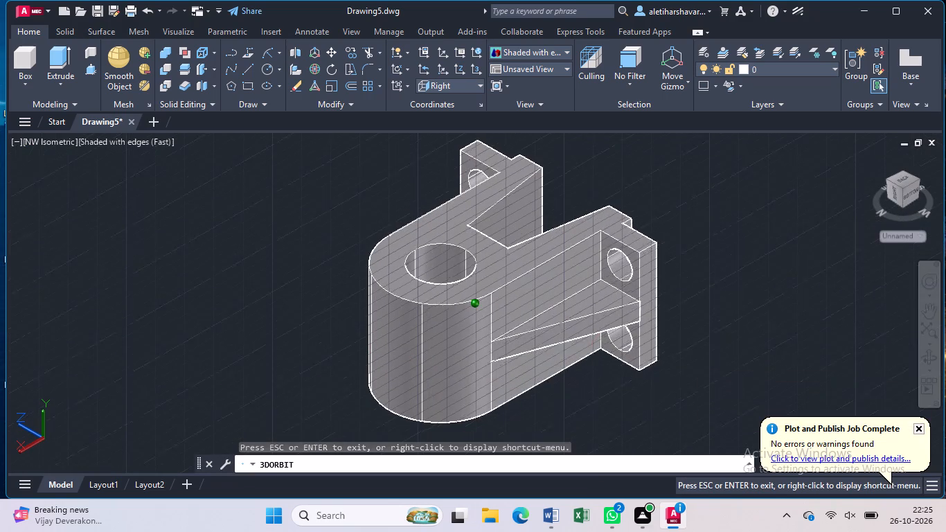
pyautogui.moveTo(625, 430); pyautogui.dragTo(605, 353)
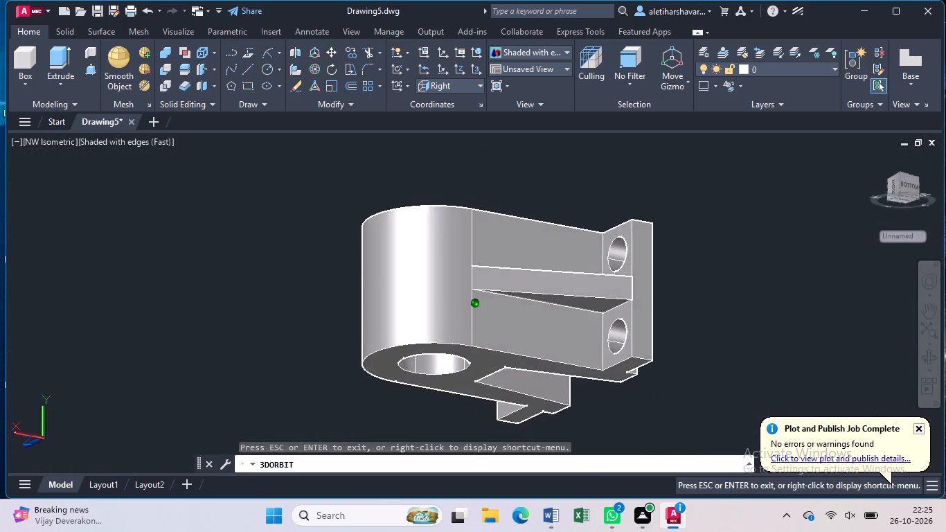
pyautogui.moveTo(605, 353); pyautogui.dragTo(667, 269)
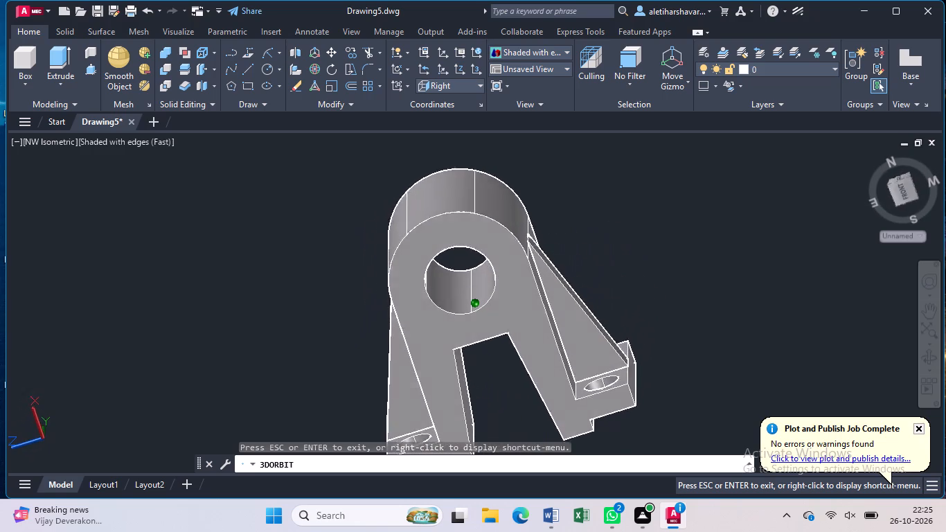
pyautogui.moveTo(667, 269); pyautogui.dragTo(708, 211)
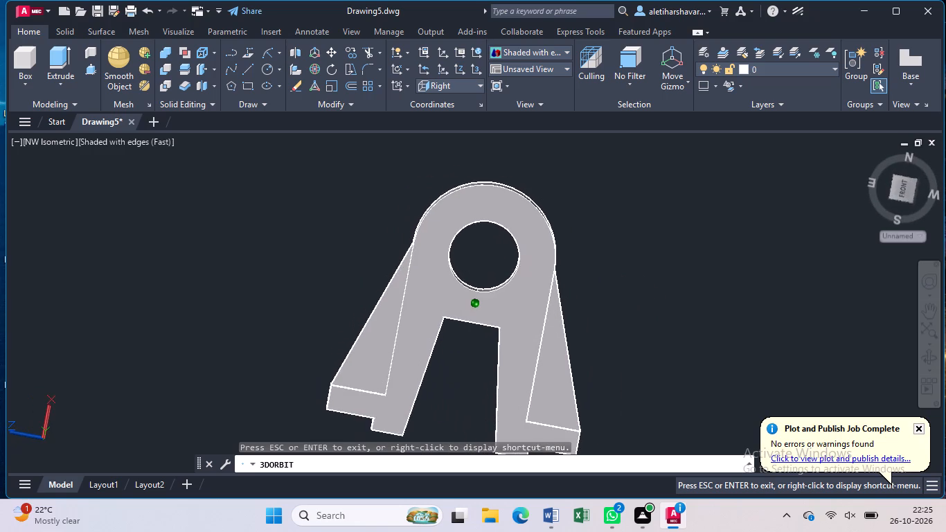
pyautogui.moveTo(708, 211); pyautogui.dragTo(698, 222)
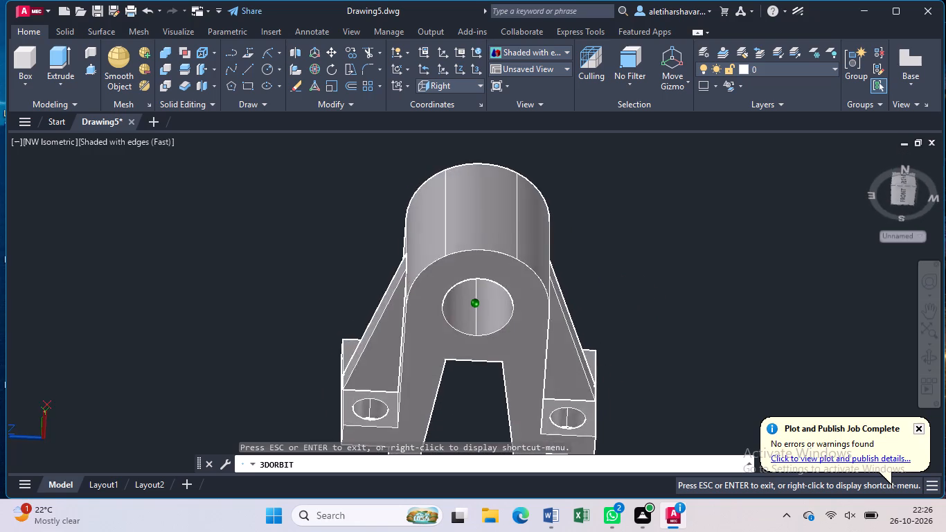
pyautogui.moveTo(698, 222); pyautogui.dragTo(687, 161)
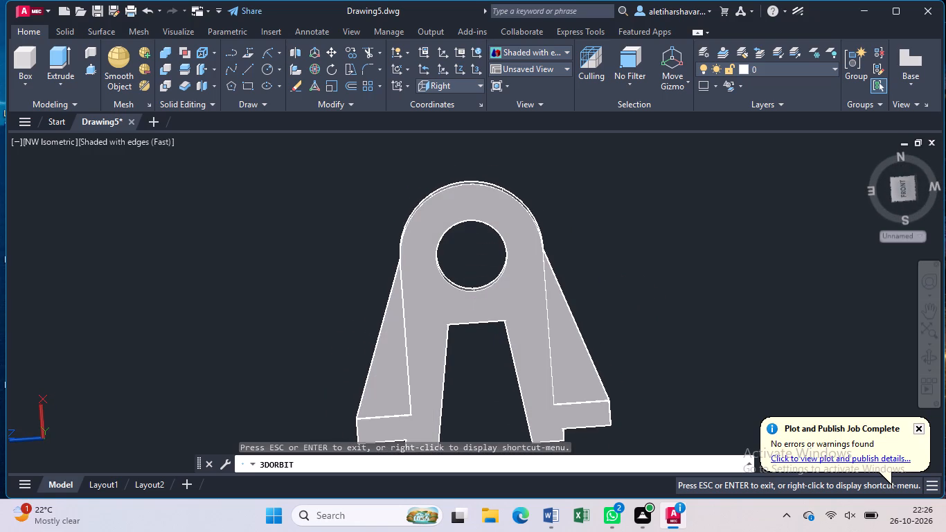
pyautogui.moveTo(512, 391); pyautogui.dragTo(524, 313)
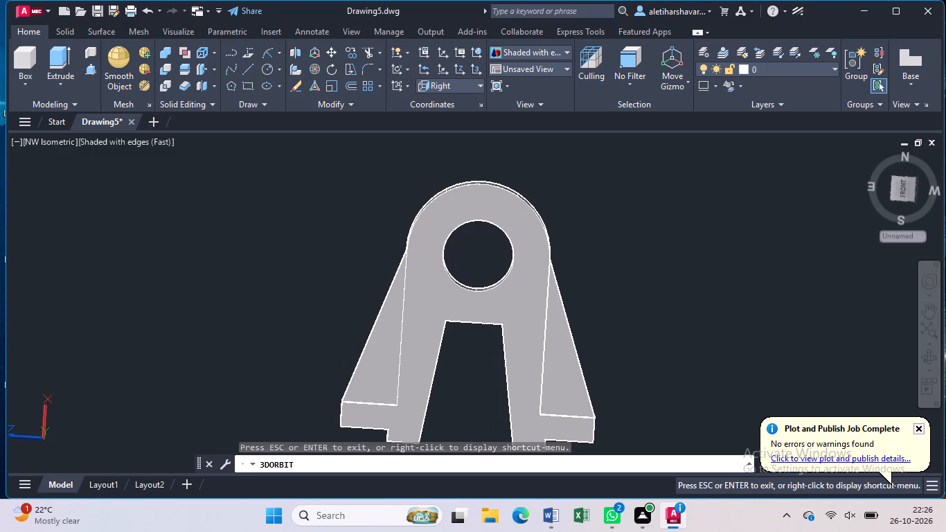
pyautogui.moveTo(524, 313); pyautogui.dragTo(524, 313)
pyautogui.click(31, 143)
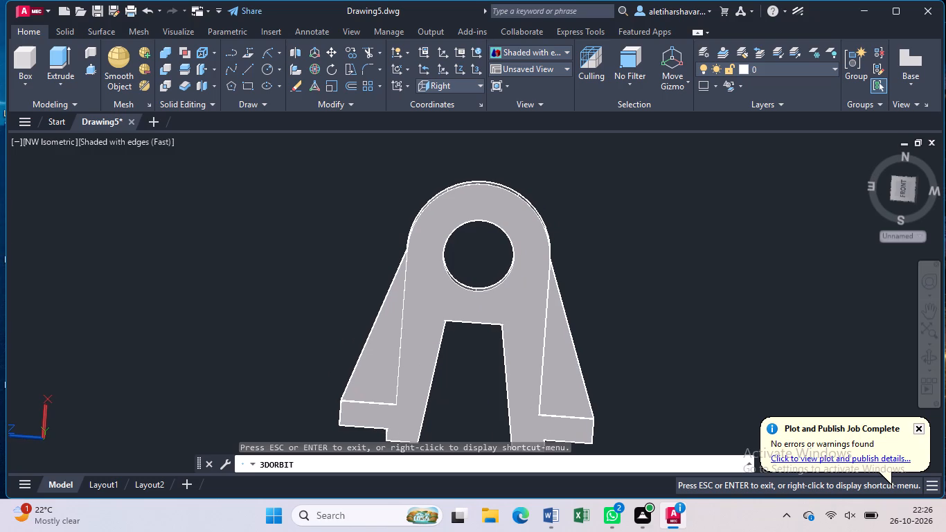
pyautogui.press('Escape')
# Inspect the bracket in the Top, Left, Front and Back views.
pyautogui.click(32, 143)
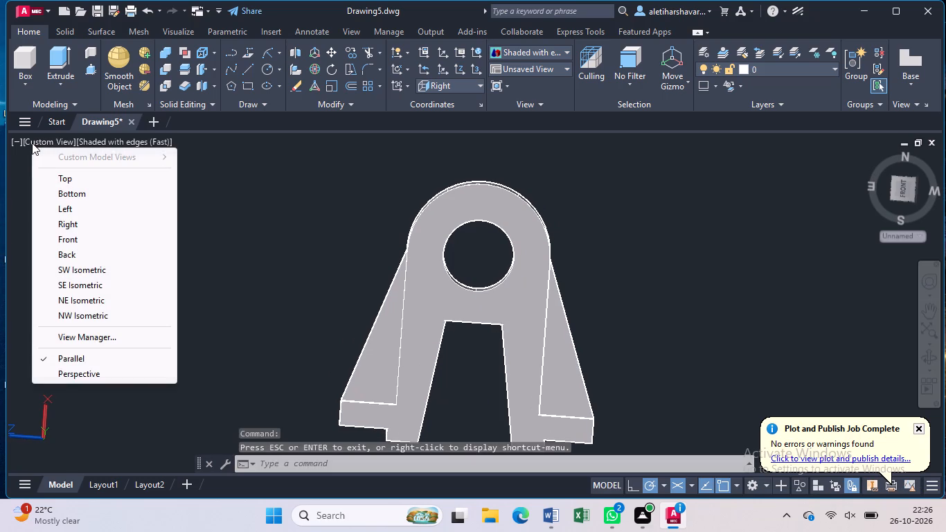
pyautogui.click(68, 176)
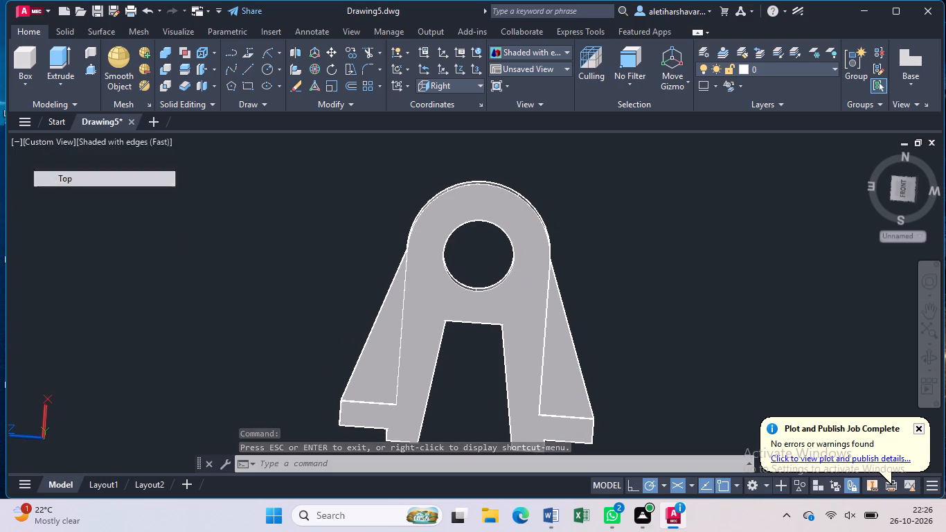
pyautogui.click(26, 142)
pyautogui.click(57, 212)
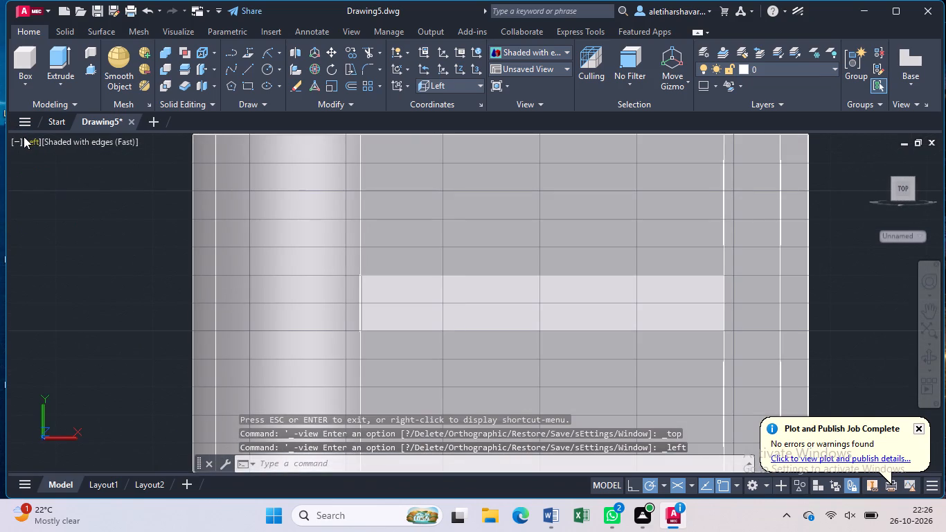
pyautogui.click(26, 136)
pyautogui.click(48, 235)
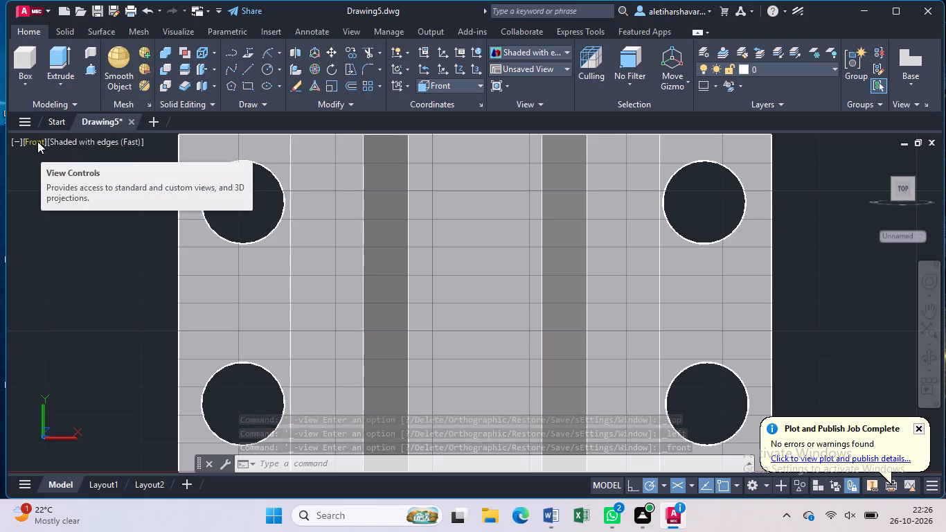
pyautogui.click(37, 141)
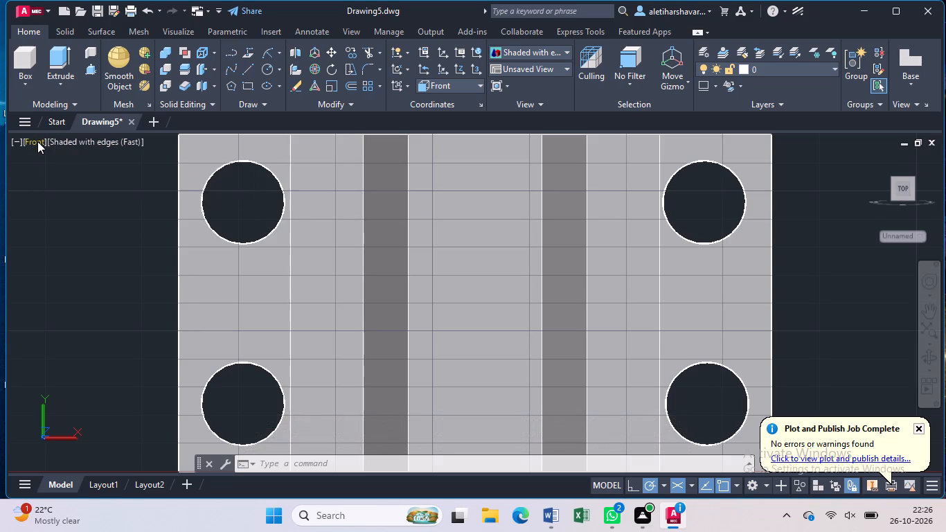
pyautogui.click(93, 260)
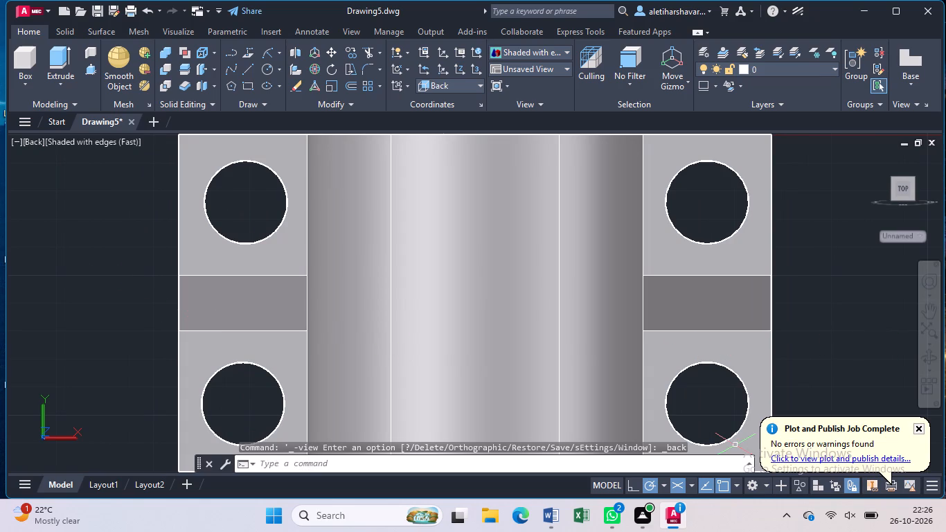
# Orbit the bracket from the Back view to examine its round top, bore, ribs, foot holes and stepped feet as a whole.
pyautogui.click(931, 360)
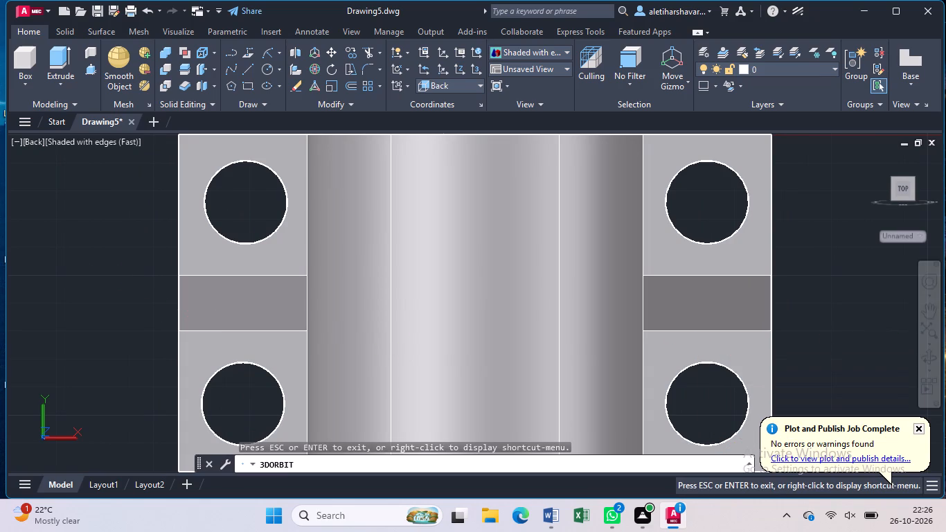
pyautogui.moveTo(854, 381); pyautogui.dragTo(837, 313)
pyautogui.scroll(-2, 837, 312)
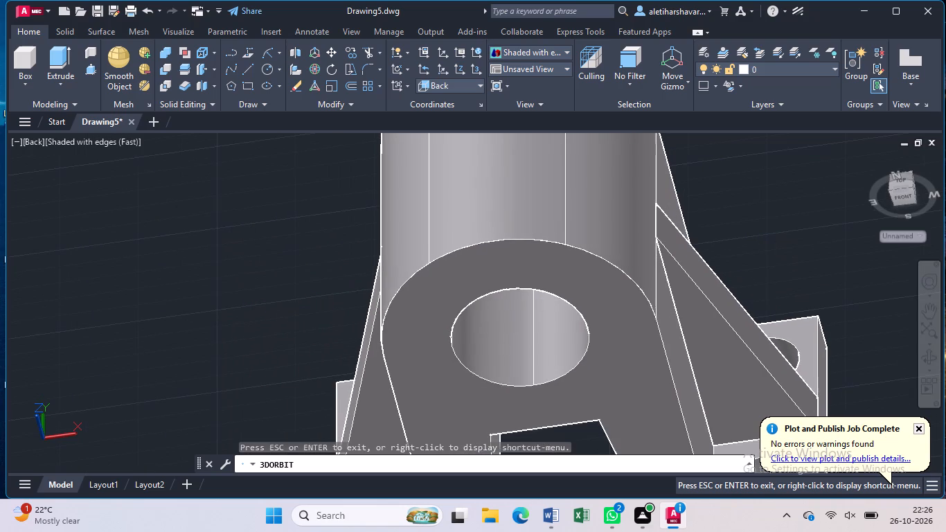
pyautogui.scroll(-5, 836, 311)
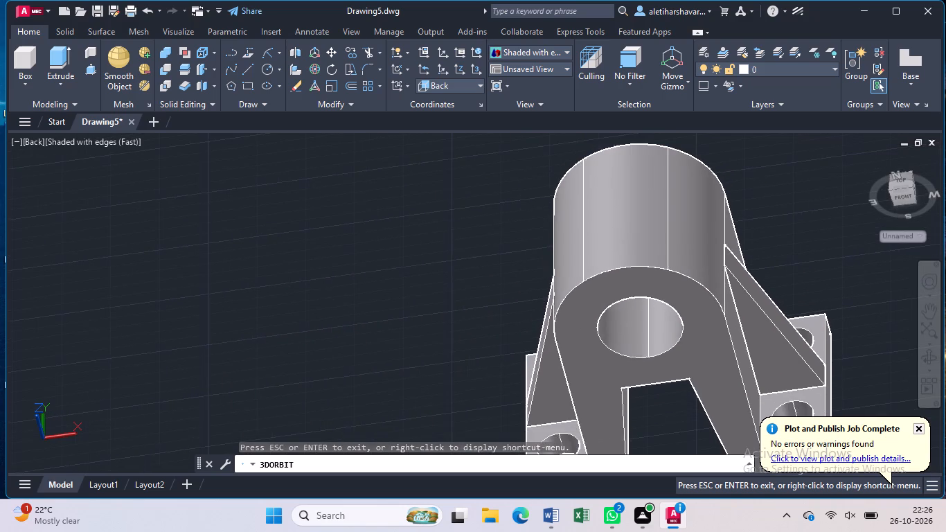
pyautogui.scroll(-3, 836, 311)
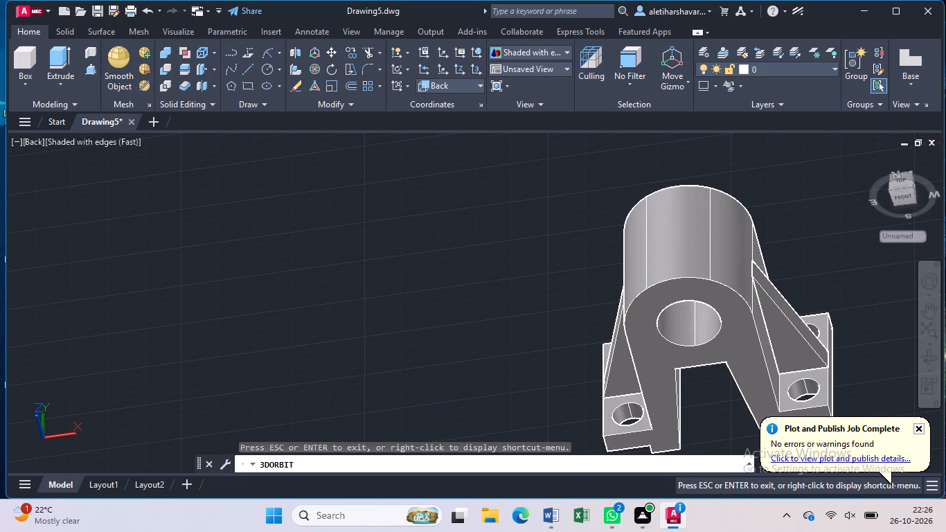
pyautogui.moveTo(836, 311); pyautogui.dragTo(792, 285, button='middle')
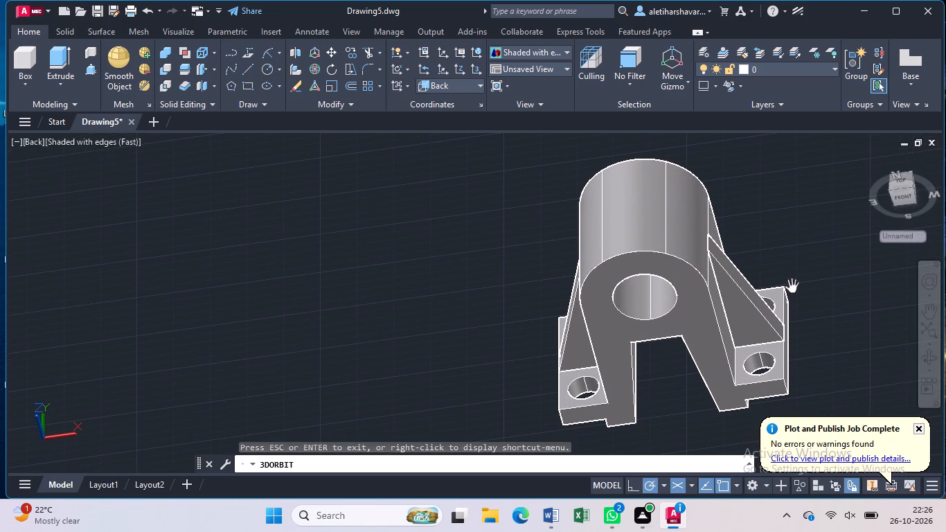
pyautogui.scroll(1, 792, 285)
pyautogui.scroll(-1, 792, 284)
pyautogui.moveTo(791, 284); pyautogui.dragTo(797, 267)
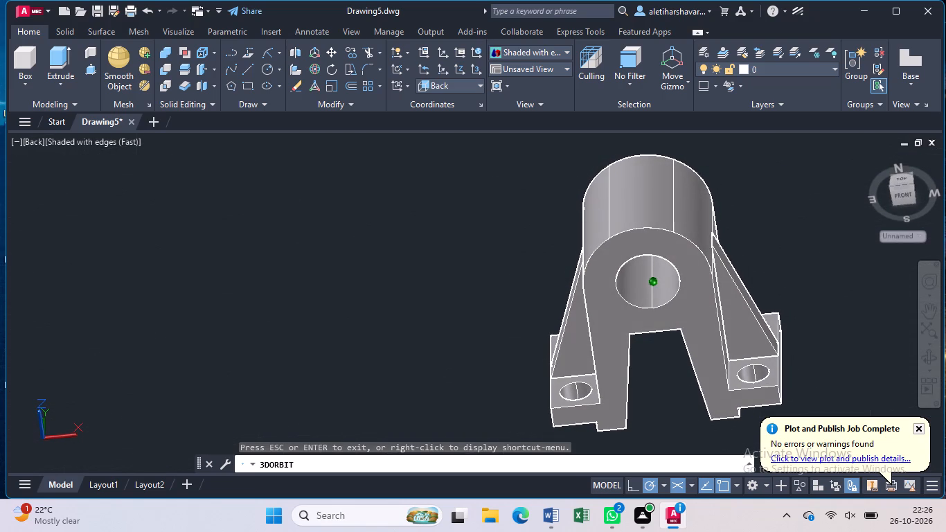
pyautogui.moveTo(797, 267); pyautogui.dragTo(797, 229)
pyautogui.moveTo(715, 385); pyautogui.dragTo(740, 382)
pyautogui.moveTo(657, 414); pyautogui.dragTo(697, 418)
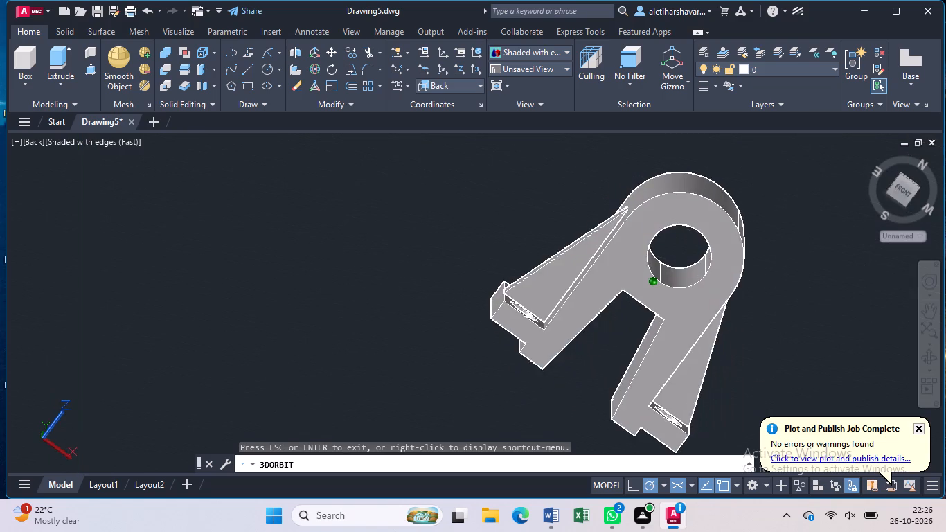
pyautogui.moveTo(697, 418); pyautogui.dragTo(641, 360)
pyautogui.click(29, 141)
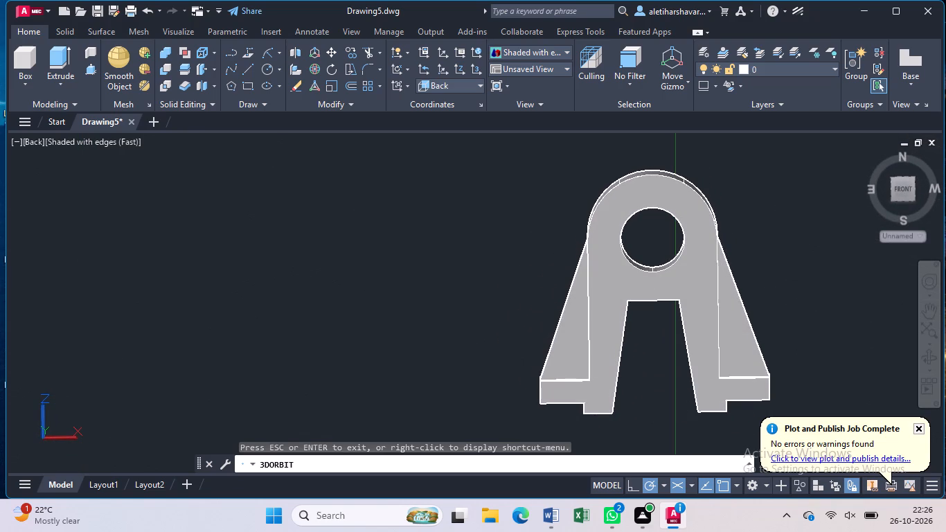
pyautogui.press('Escape')
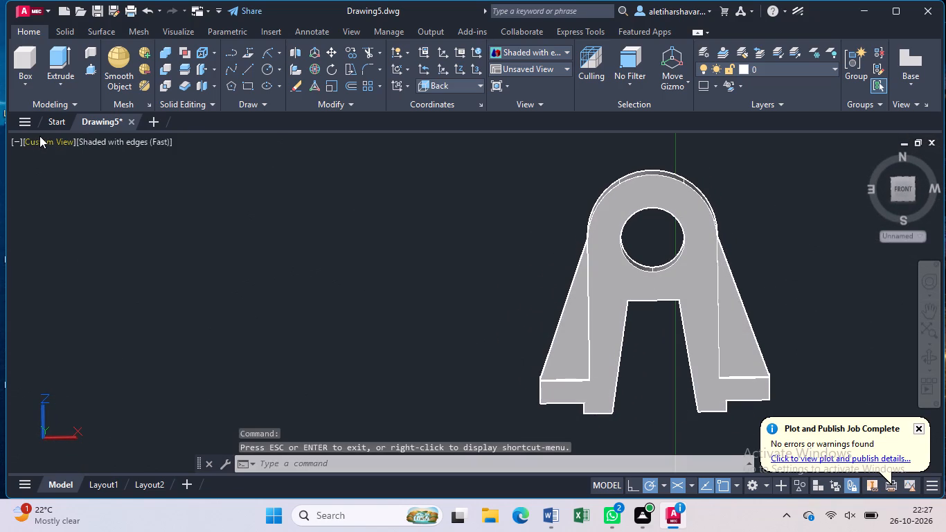
# Return to the Top view and show the whole bracket at a smaller scale near the middle of the drawing area.
pyautogui.click(39, 136)
pyautogui.click(134, 186)
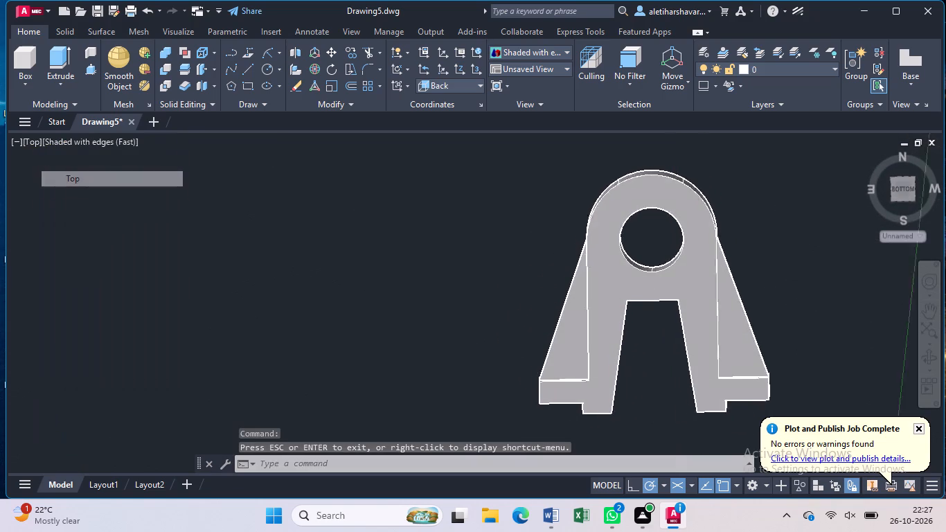
pyautogui.moveTo(419, 347); pyautogui.dragTo(402, 317, button='middle')
pyautogui.scroll(-2, 408, 310)
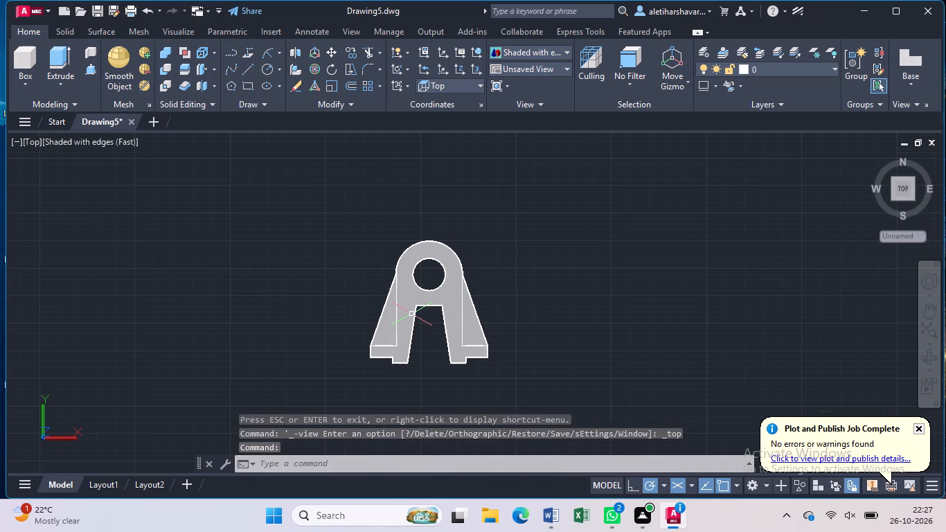
pyautogui.moveTo(373, 303); pyautogui.dragTo(400, 303)
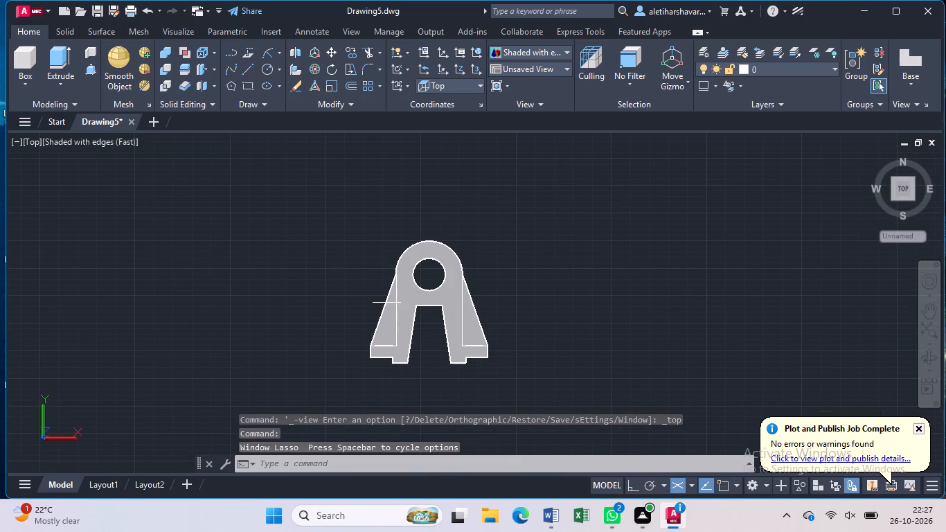
# Orbit the bracket from the Top view around its left side and underside to examine the feet, ribs and bore.
pyautogui.click(929, 358)
pyautogui.moveTo(562, 344); pyautogui.dragTo(589, 290)
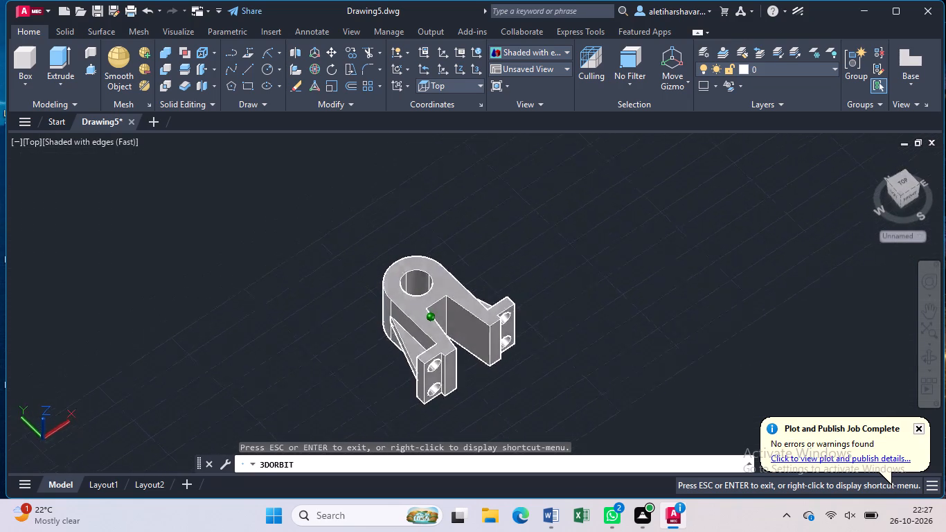
pyautogui.moveTo(589, 290); pyautogui.dragTo(658, 240)
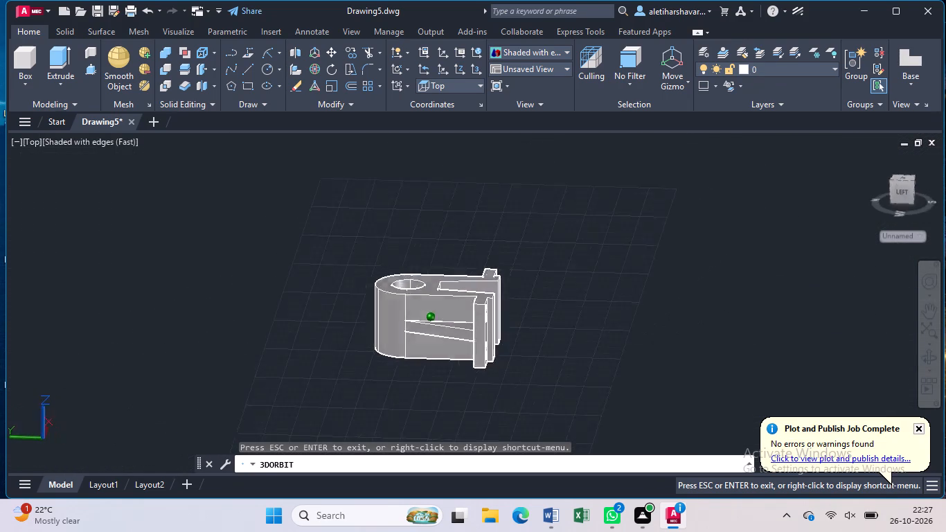
pyautogui.moveTo(658, 240); pyautogui.dragTo(702, 147)
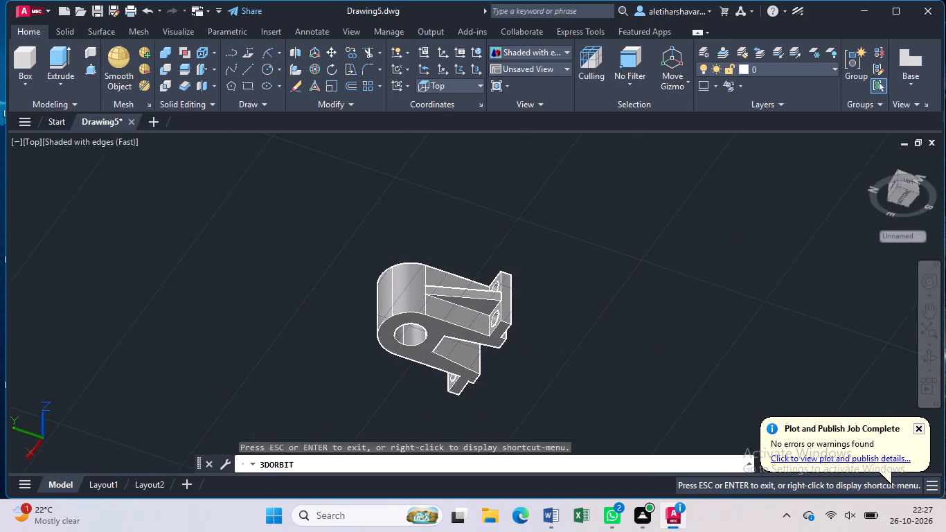
pyautogui.moveTo(598, 368); pyautogui.dragTo(630, 344)
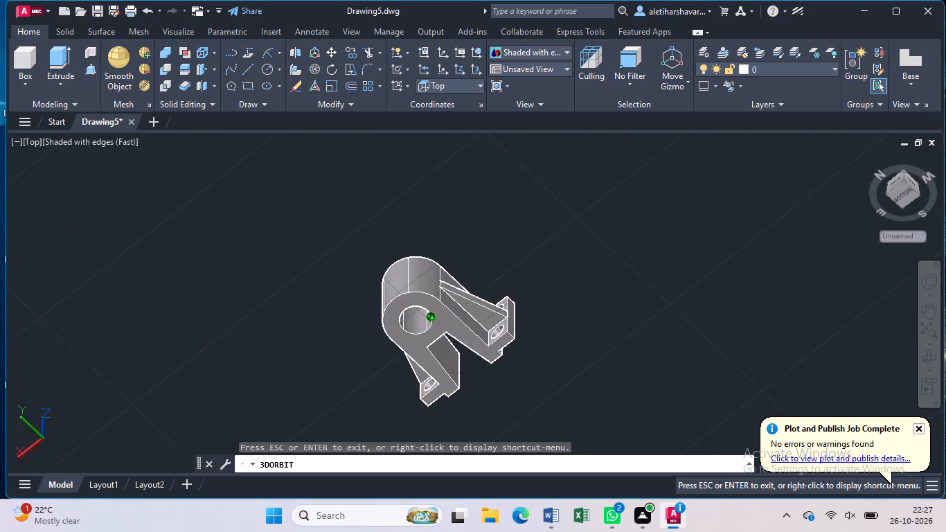
pyautogui.moveTo(630, 344); pyautogui.dragTo(670, 357)
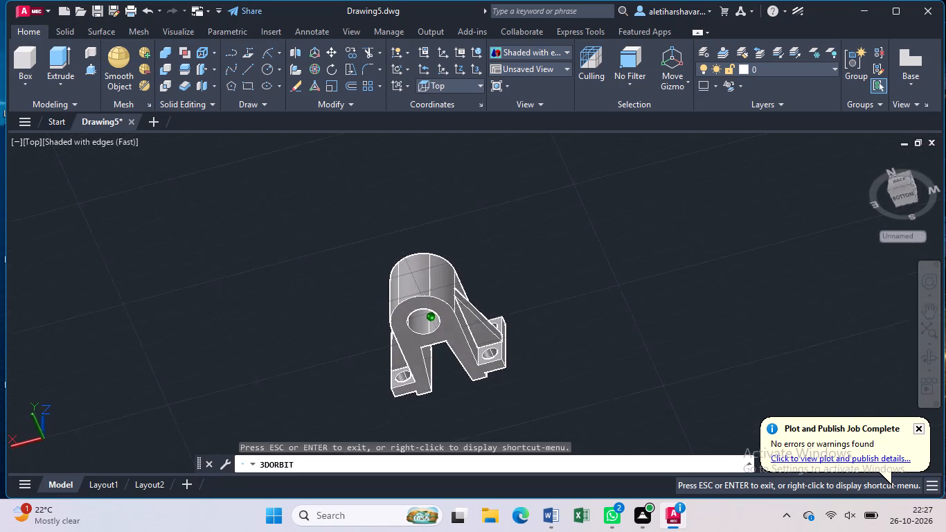
pyautogui.moveTo(670, 357); pyautogui.dragTo(703, 348)
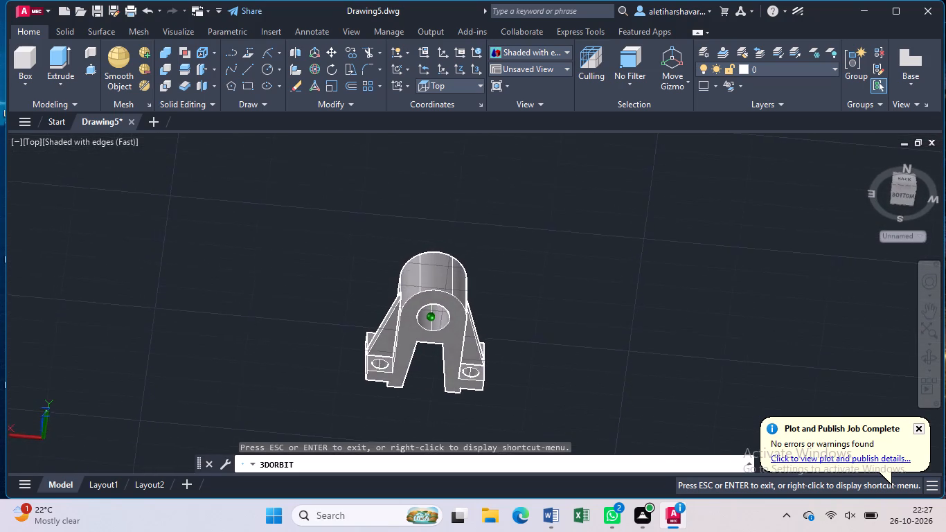
pyautogui.moveTo(703, 348); pyautogui.dragTo(706, 339)
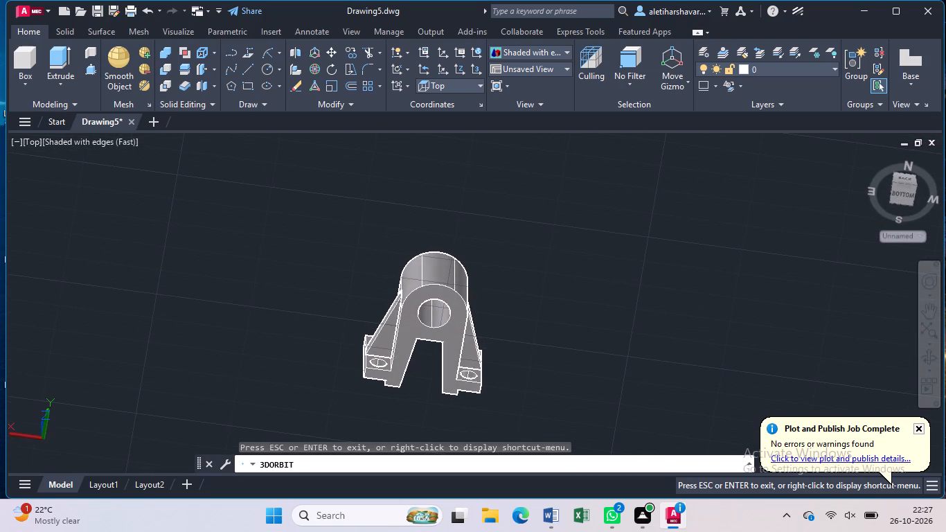
pyautogui.press('Escape')
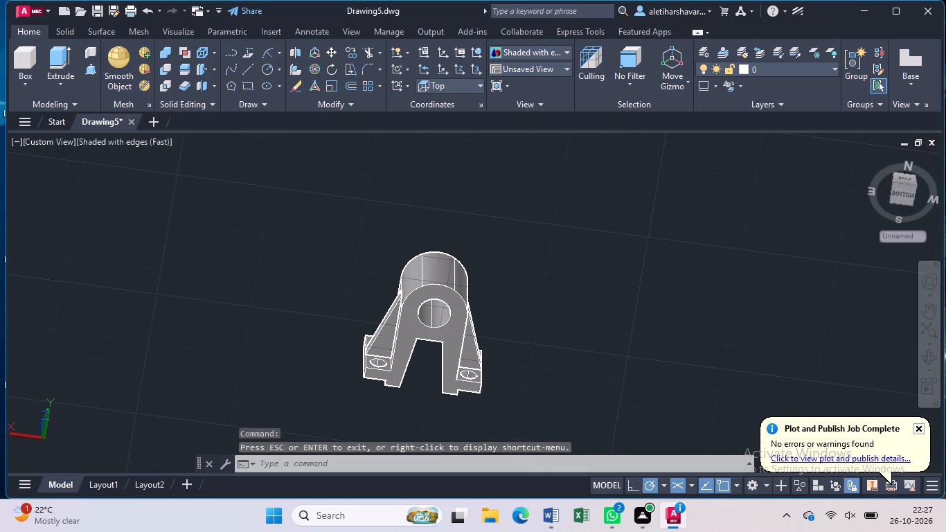
# Save the drawing in Documents under the file name Bearing Housing2.
pyautogui.hotkey('ctrl', 's')
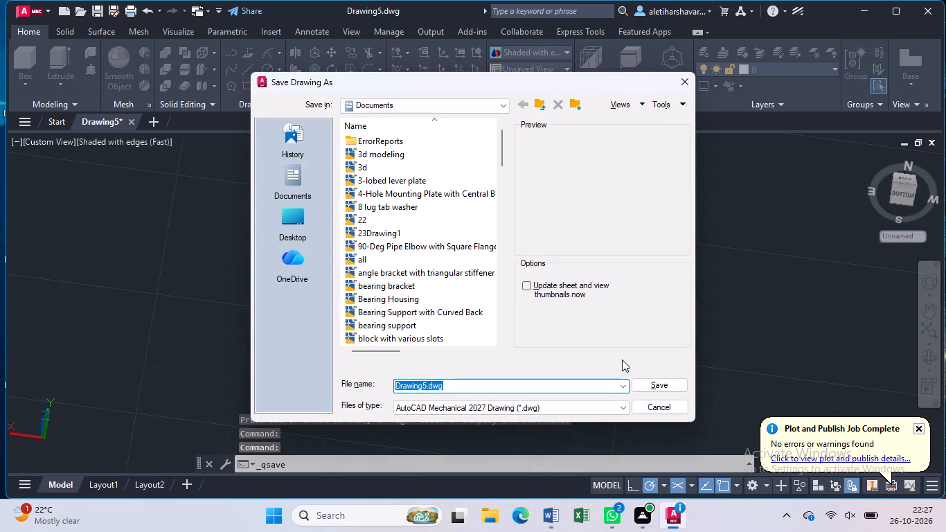
pyautogui.press('BackSpace')
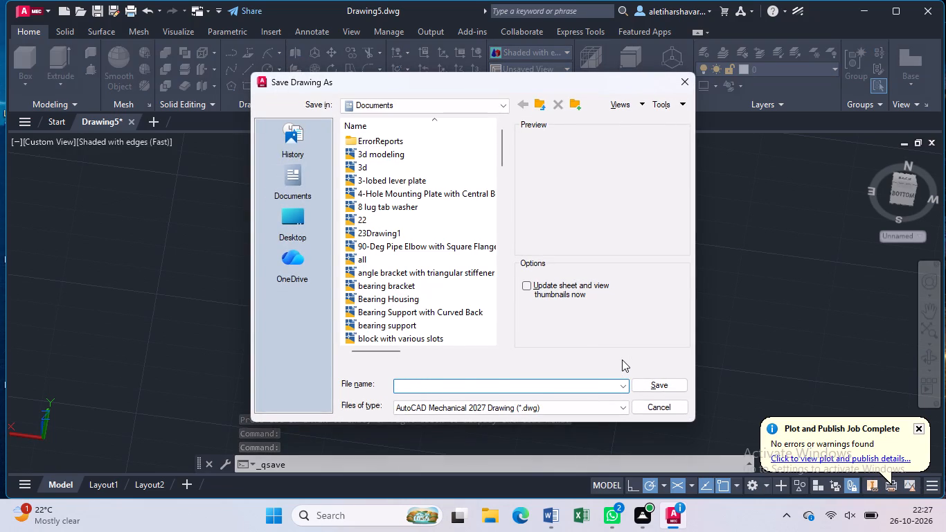
pyautogui.hotkey('ctrl', 'v')
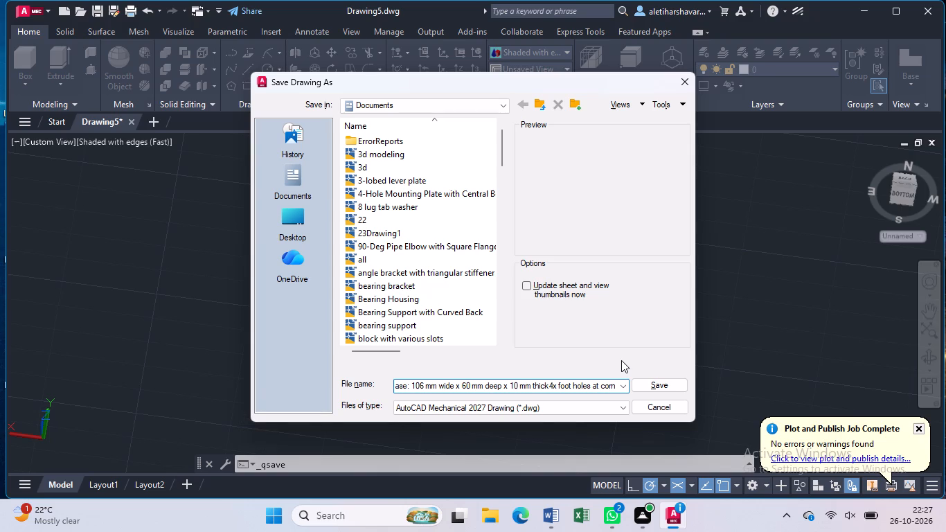
pyautogui.press('BackSpace')
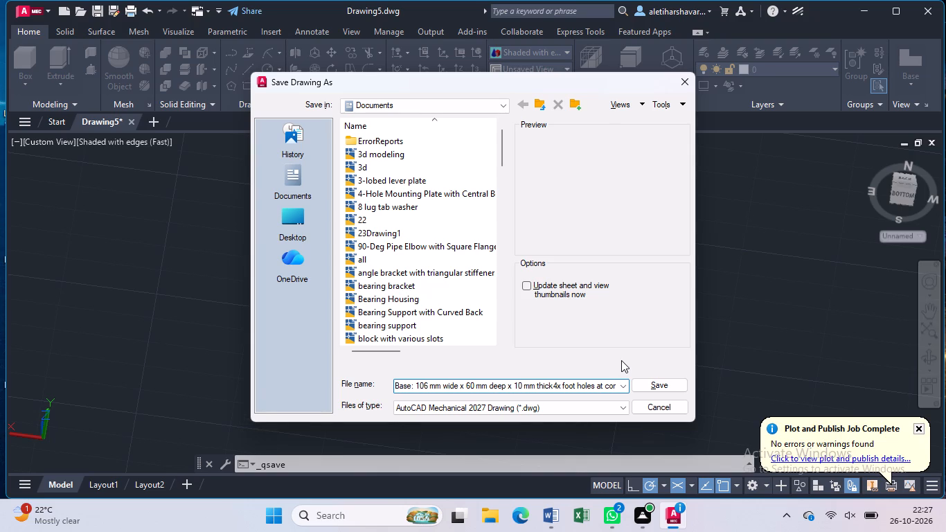
pyautogui.press('BackSpace')
pyautogui.press('BackSpace')
pyautogui.press('BackSpace')
pyautogui.press('BackSpace')
pyautogui.press('BackSpace')
pyautogui.press('BackSpace')
pyautogui.press('BackSpace')
pyautogui.press('BackSpace')
pyautogui.press('BackSpace')
pyautogui.press('BackSpace')
pyautogui.press('BackSpace')
pyautogui.press('BackSpace')
pyautogui.press('BackSpace')
pyautogui.press('BackSpace')
pyautogui.press('BackSpace')
pyautogui.press('BackSpace')
pyautogui.press('BackSpace')
pyautogui.press('BackSpace')
pyautogui.press('BackSpace')
pyautogui.press('BackSpace')
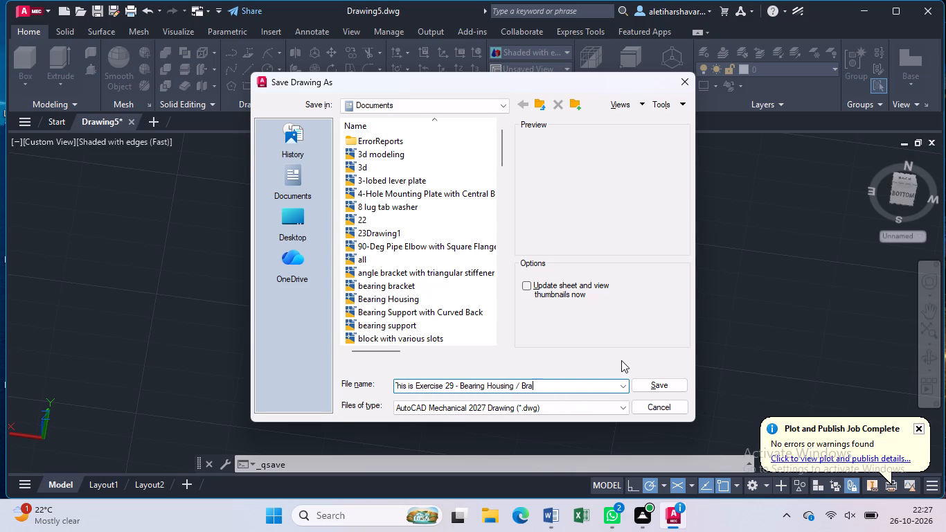
pyautogui.press('BackSpace')
pyautogui.press('BackSpace')
pyautogui.press('BackSpace')
pyautogui.press('BackSpace')
pyautogui.press('BackSpace')
pyautogui.press('BackSpace')
pyautogui.press('2')
pyautogui.press('Left')
pyautogui.press('Left')
pyautogui.press('Left')
pyautogui.press('Left')
pyautogui.press('Left')
pyautogui.press('Left')
pyautogui.press('Left')
pyautogui.press('Left')
pyautogui.press('Left')
pyautogui.press('Left')
pyautogui.press('Left')
pyautogui.press('Left')
pyautogui.press('Left')
pyautogui.press('Left')
pyautogui.press('Left')
pyautogui.press('Left')
pyautogui.press('BackSpace')
pyautogui.press('BackSpace')
pyautogui.press('BackSpace')
pyautogui.press('BackSpace')
pyautogui.press('BackSpace')
pyautogui.press('BackSpace')
pyautogui.press('BackSpace')
pyautogui.press('BackSpace')
pyautogui.press('BackSpace')
pyautogui.press('BackSpace')
pyautogui.press('BackSpace')
pyautogui.press('BackSpace')
pyautogui.press('BackSpace')
pyautogui.press('BackSpace')
pyautogui.press('BackSpace')
pyautogui.press('BackSpace')
pyautogui.press('BackSpace')
pyautogui.press('BackSpace')
pyautogui.press('BackSpace')
pyautogui.press('BackSpace')
pyautogui.press('BackSpace')
pyautogui.press('BackSpace')
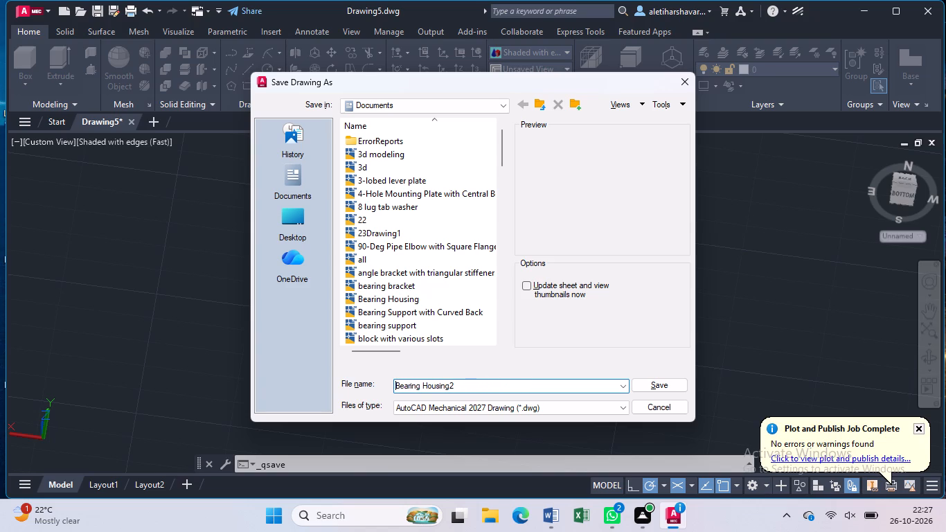
pyautogui.press('BackSpace')
pyautogui.press('Return')
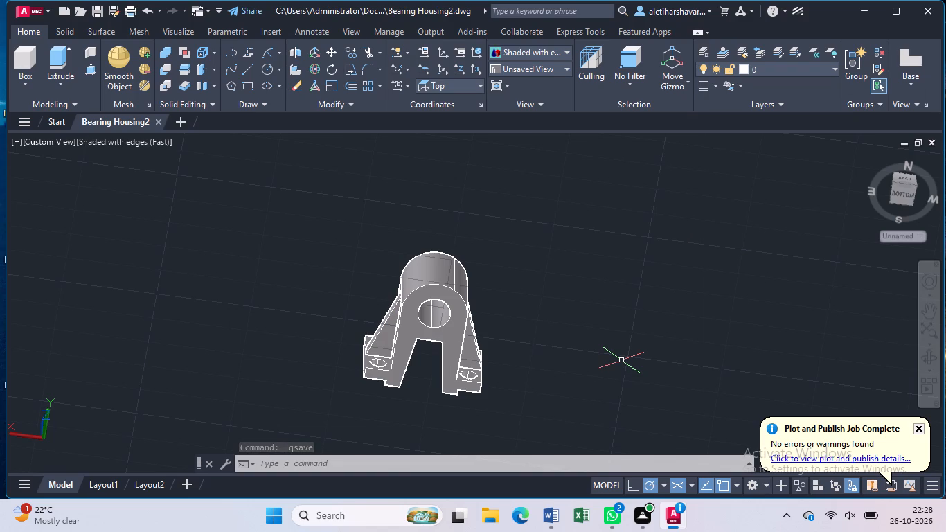
# Set up a centred landscape plot with the DWG To PDF.pc3 plotter on ISO A4 (297.00 x 210.00 MM) paper.
pyautogui.write('lo')
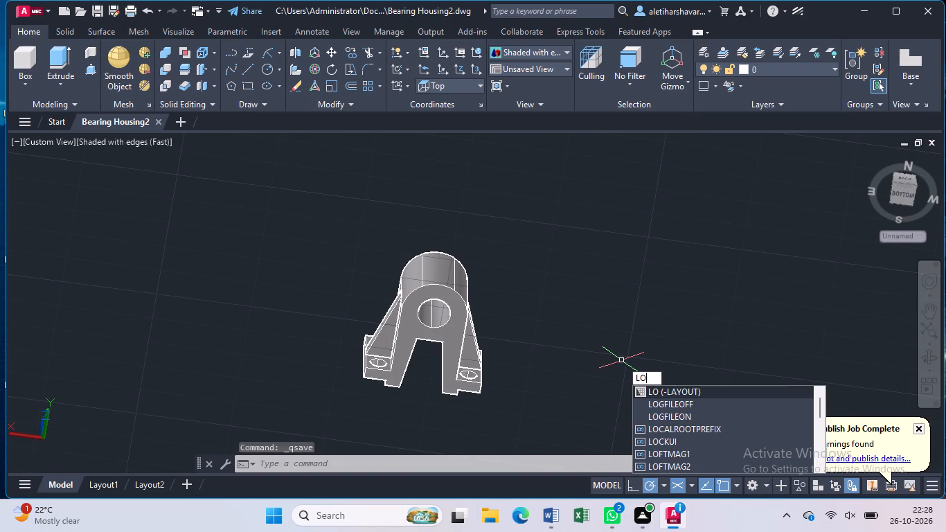
pyautogui.click(659, 402)
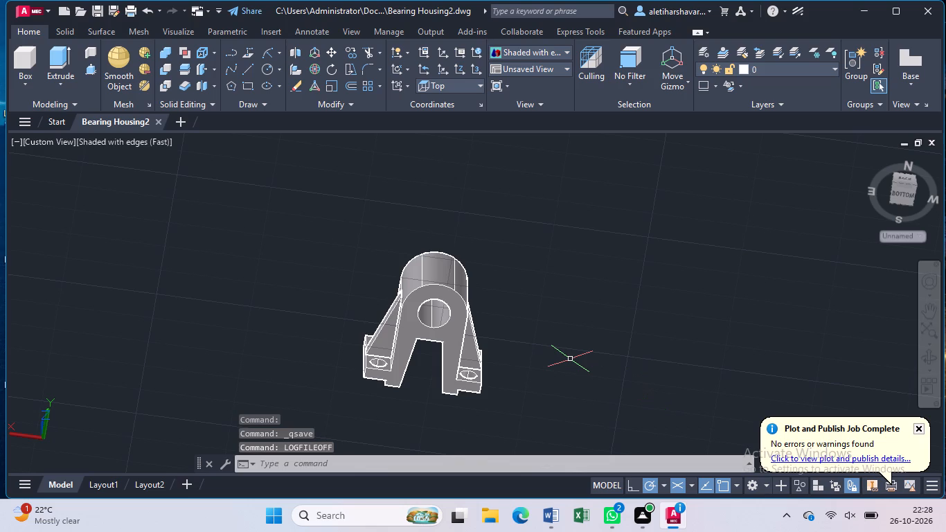
pyautogui.write('plo')
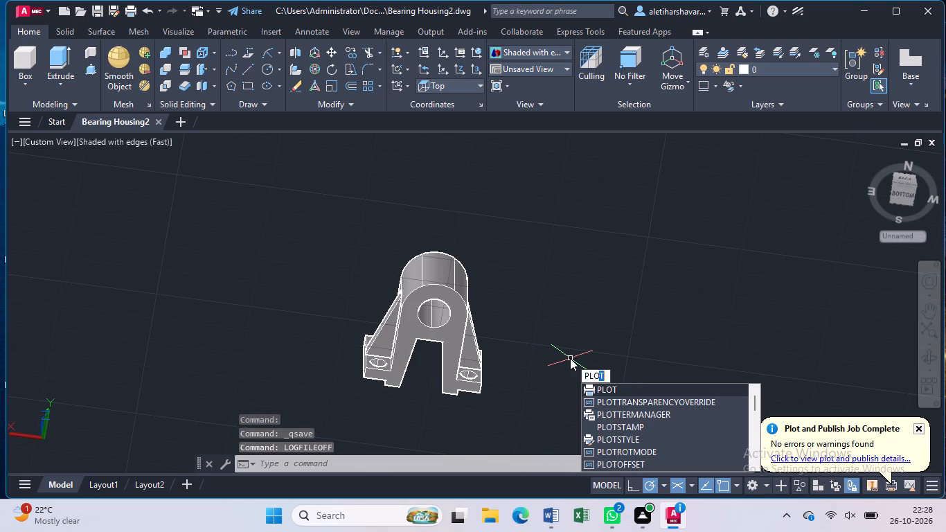
pyautogui.click(609, 389)
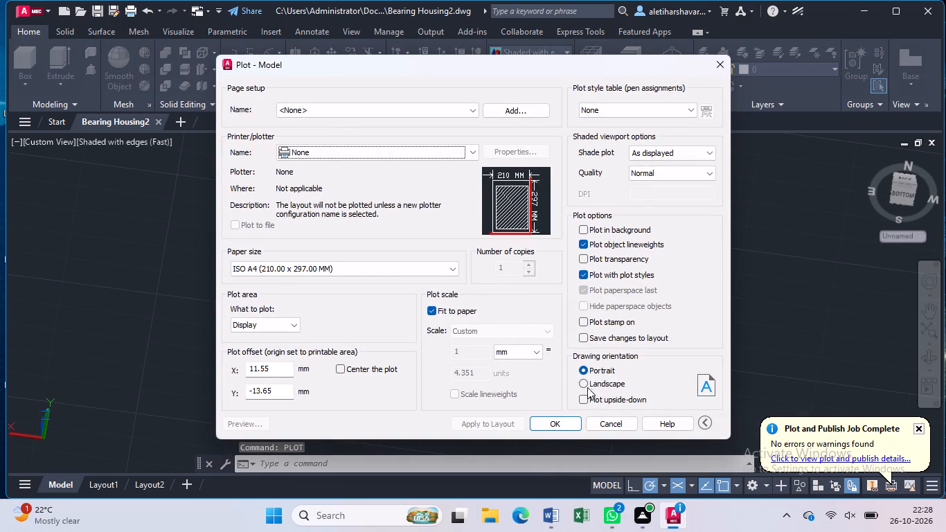
pyautogui.click(587, 383)
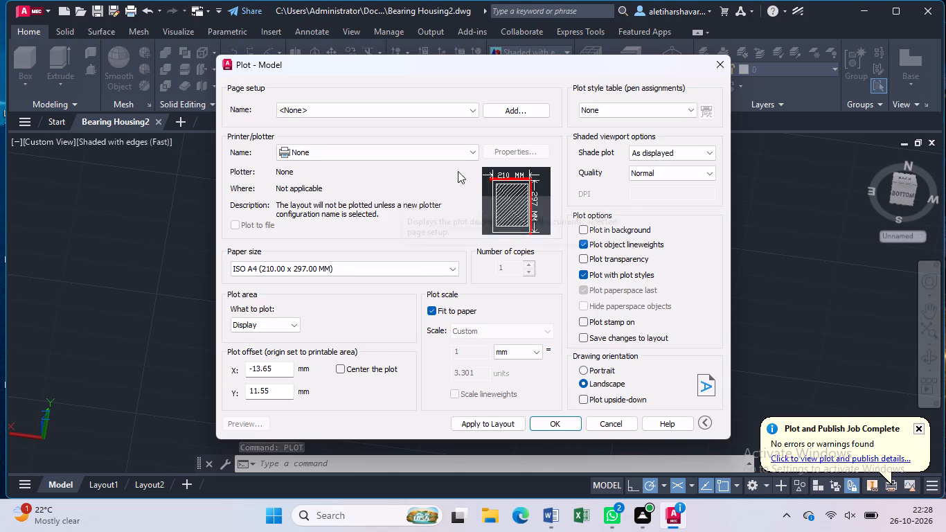
pyautogui.click(476, 154)
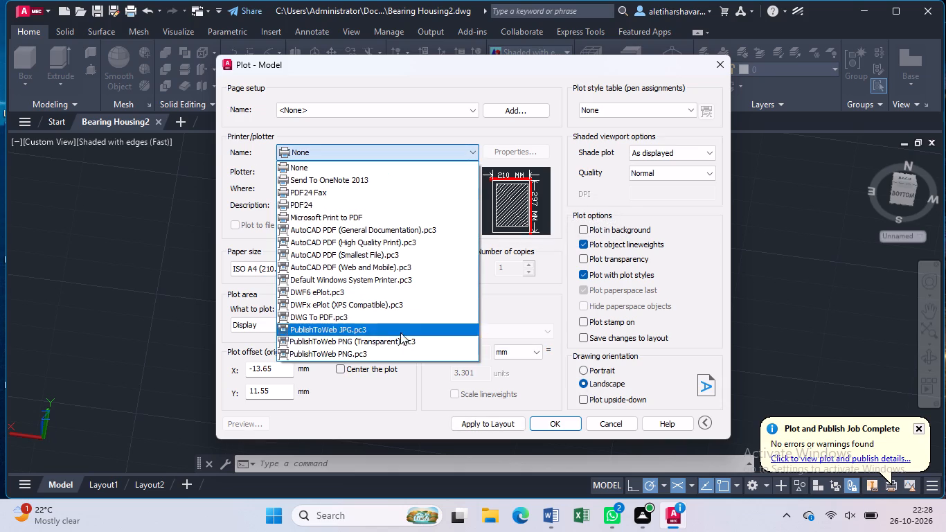
pyautogui.click(400, 316)
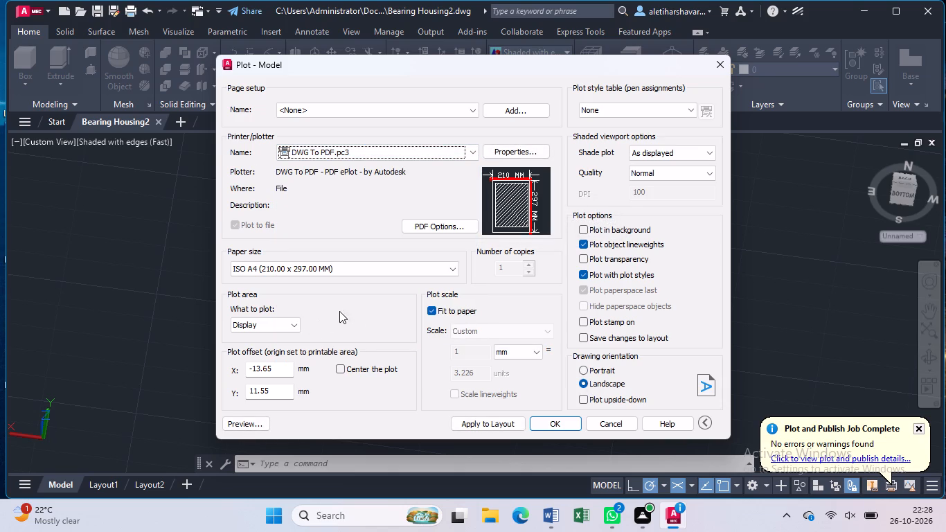
pyautogui.click(343, 369)
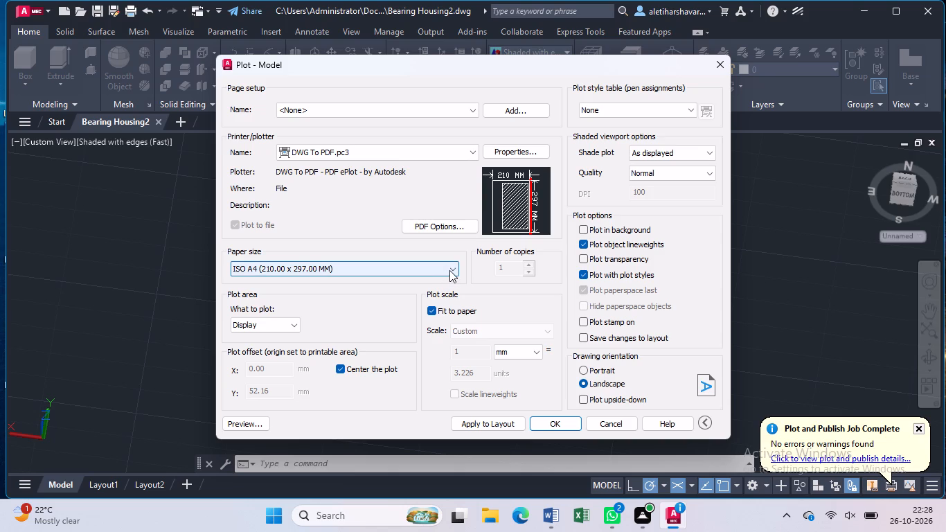
pyautogui.click(450, 269)
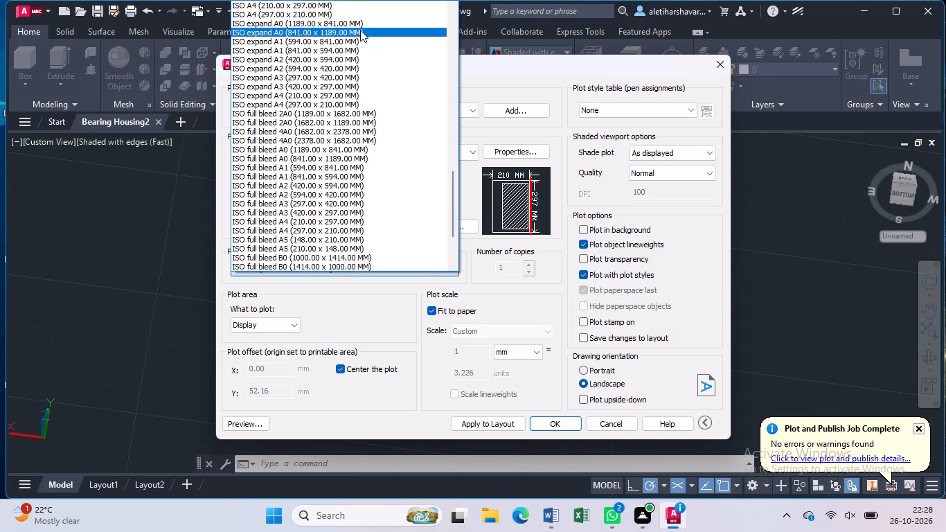
pyautogui.click(362, 13)
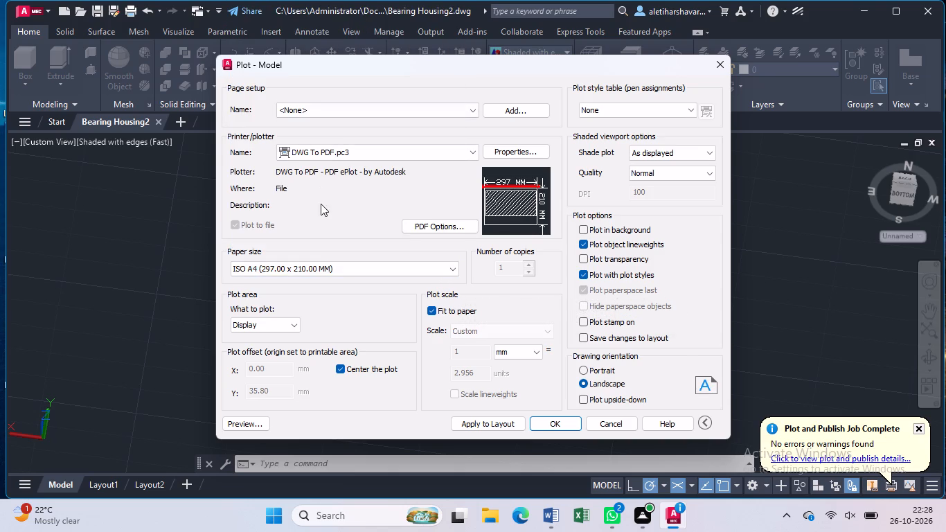
# Plot a window enclosing the whole bracket to Bearing Housing2-Model.pdf in Documents, and close the resulting PDF.
pyautogui.click(294, 325)
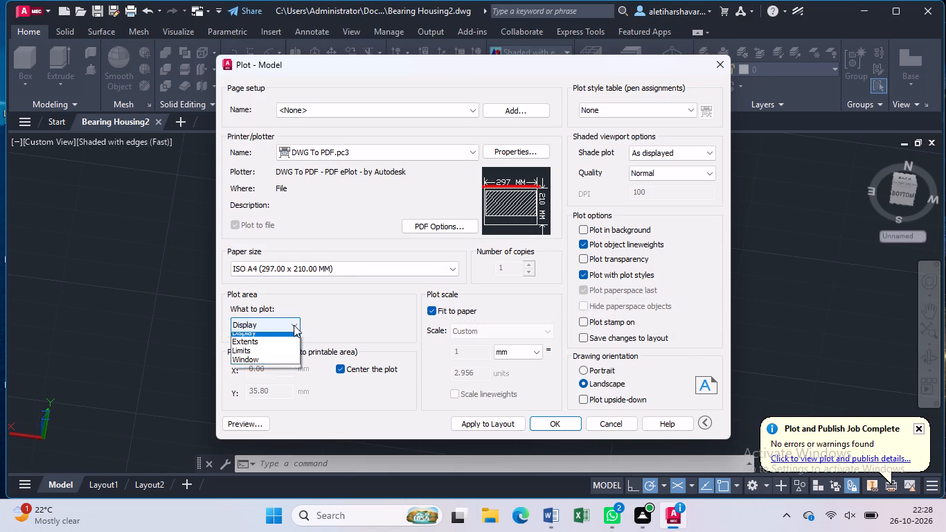
pyautogui.click(292, 365)
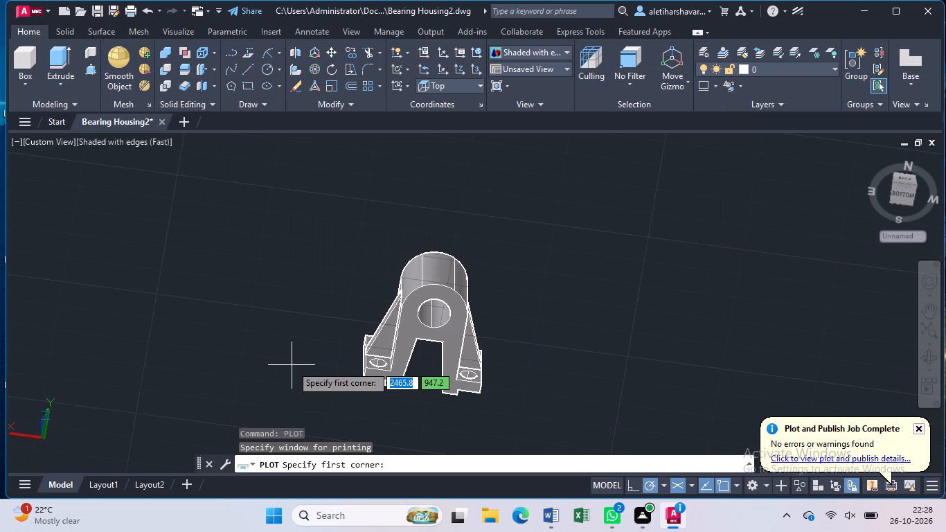
pyautogui.click(316, 226)
pyautogui.click(513, 426)
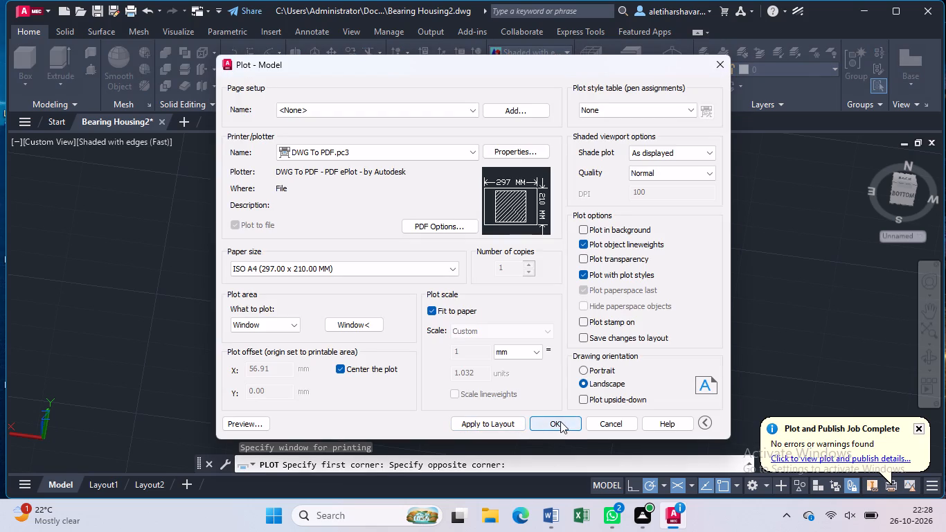
pyautogui.click(560, 421)
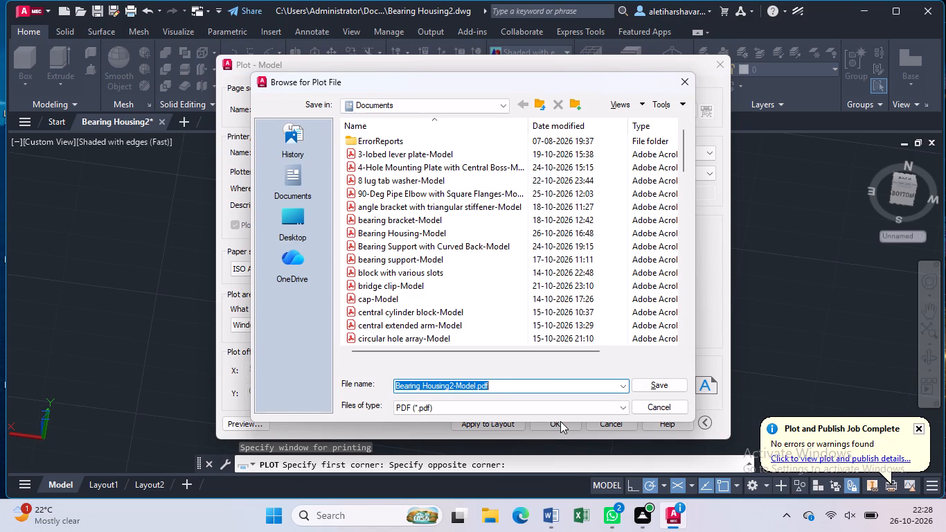
pyautogui.press('Return')
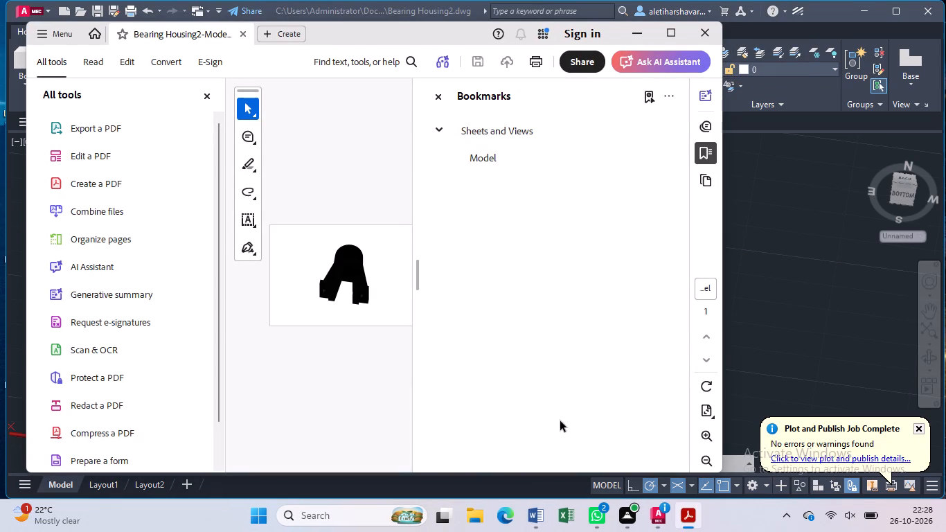
pyautogui.click(704, 37)
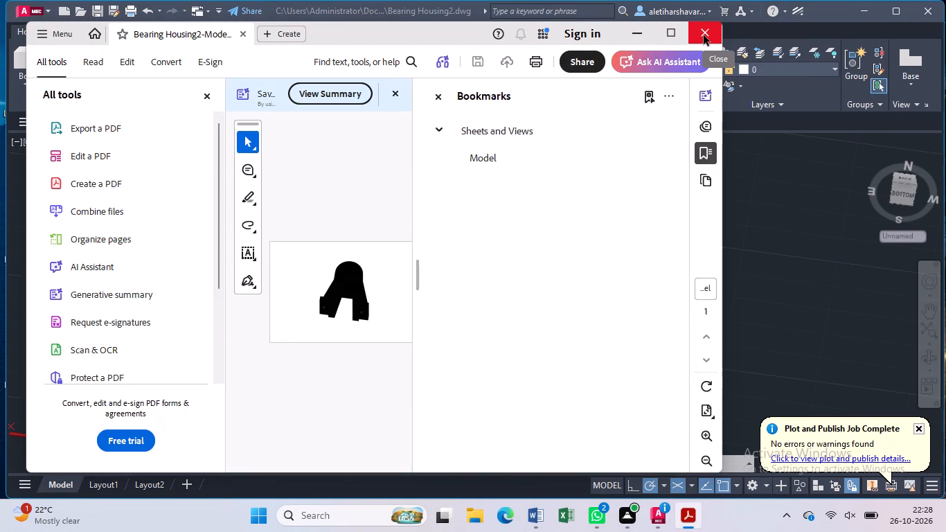
pyautogui.click(704, 35)
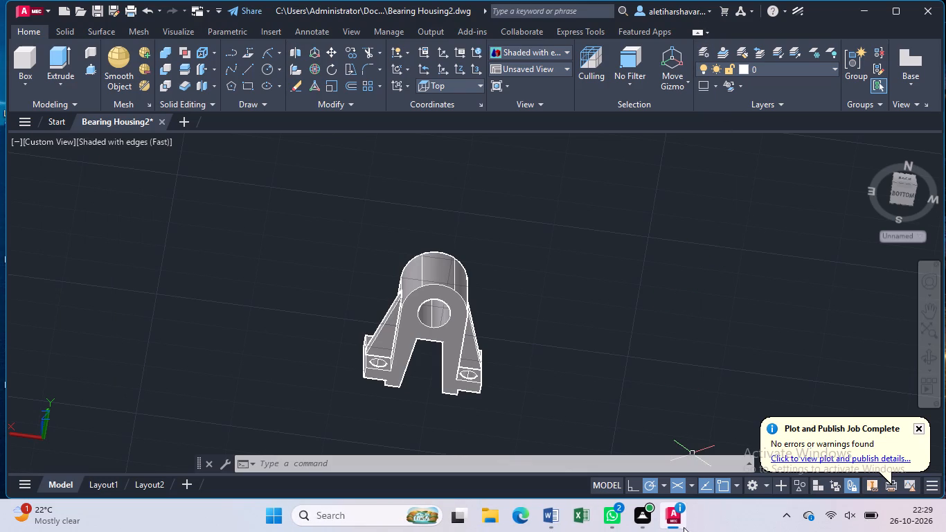
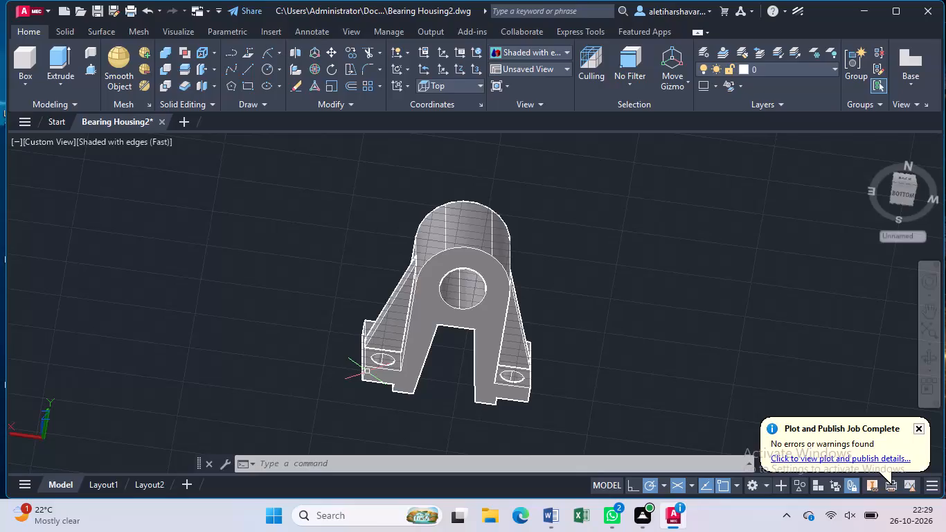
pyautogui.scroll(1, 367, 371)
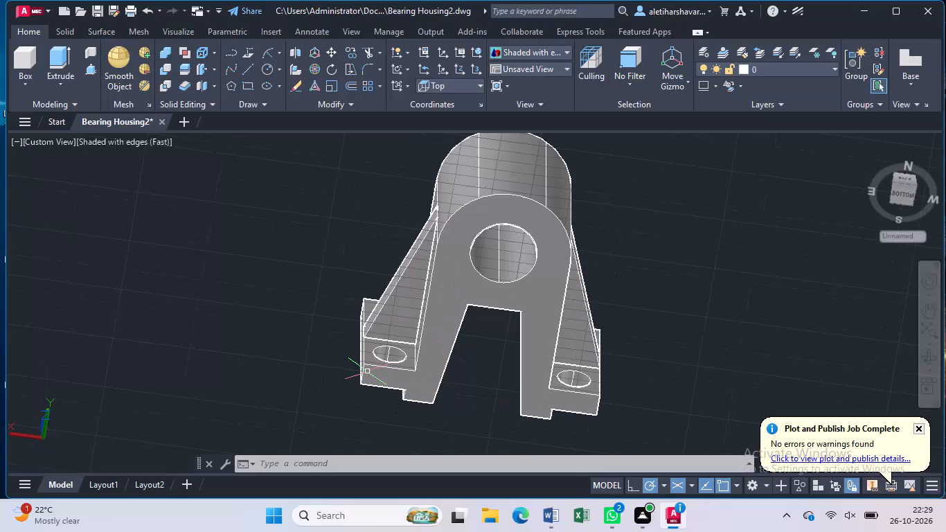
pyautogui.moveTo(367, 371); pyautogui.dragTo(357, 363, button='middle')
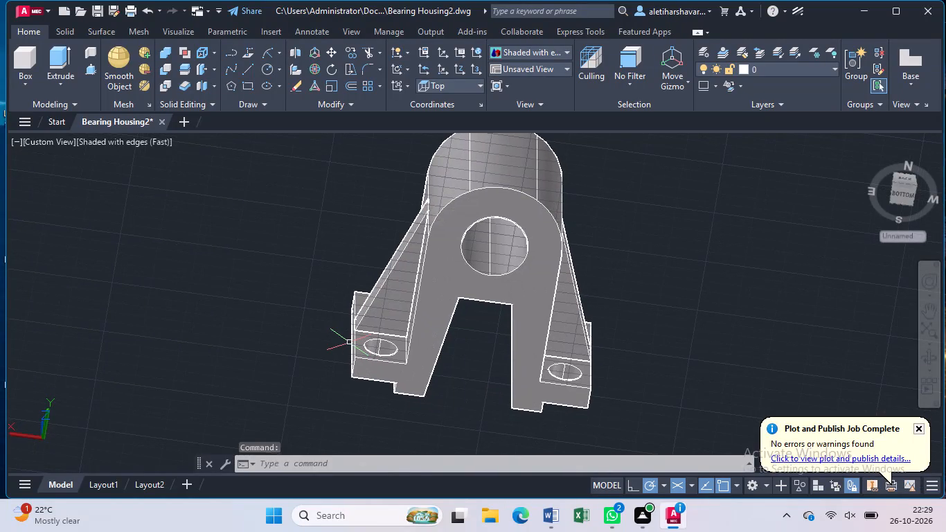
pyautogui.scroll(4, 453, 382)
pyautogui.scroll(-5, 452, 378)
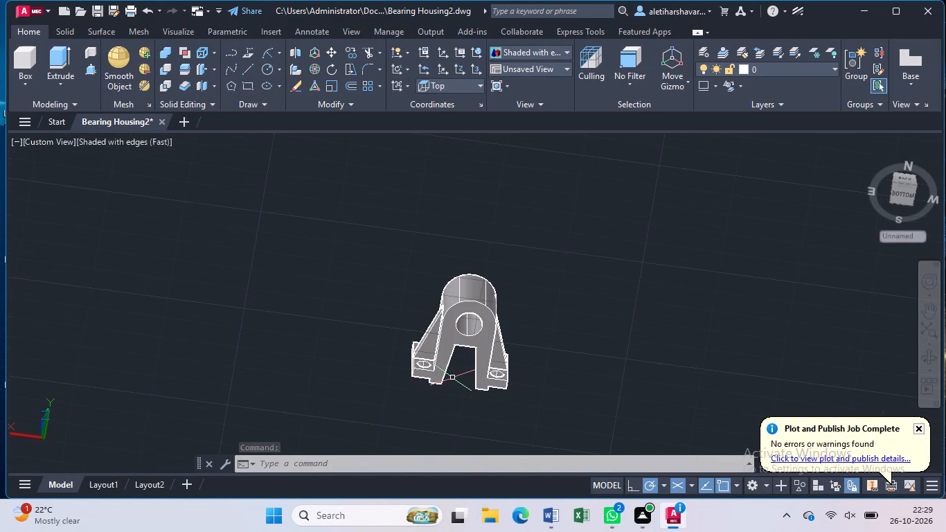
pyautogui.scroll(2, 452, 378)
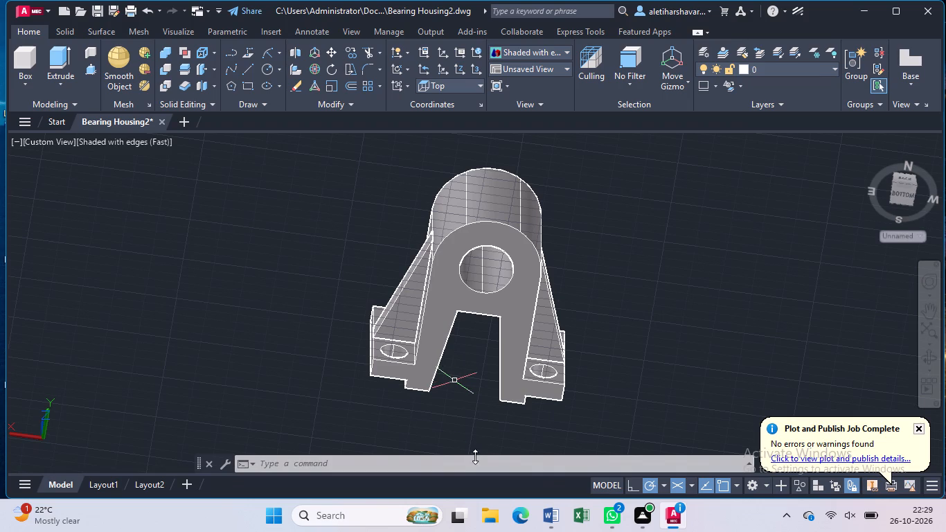